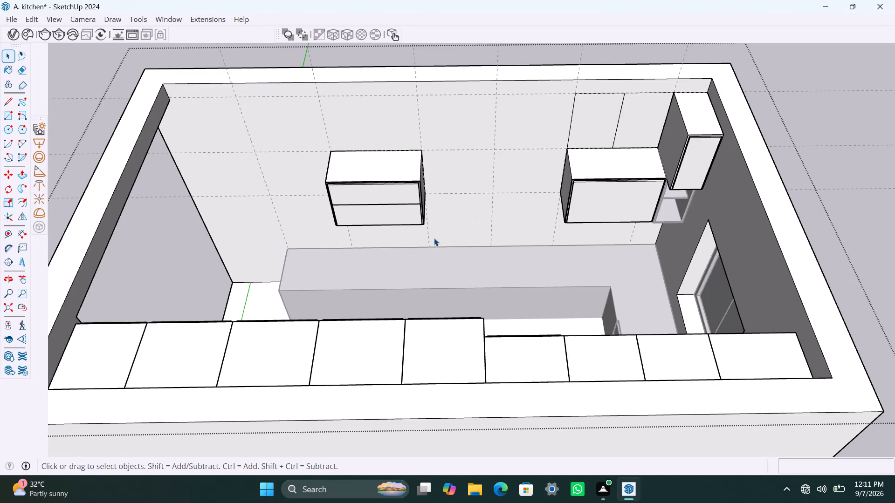
Draw a 2' 5" by 2' 1" rectangle on the back wall beside the single-front wall cabinet and halve it with a vertical line.
scroll(468, 171, "down", 1)
scroll(500, 161, "up", 2)
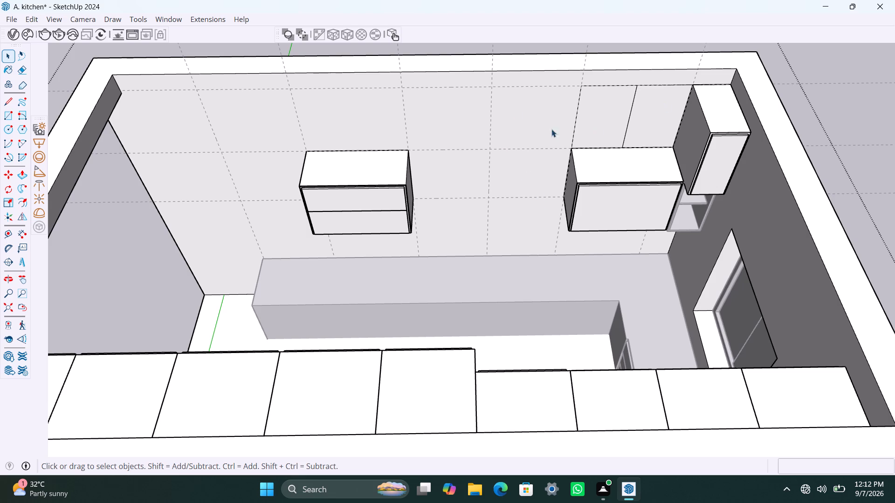
double_click(527, 172)
key("r")
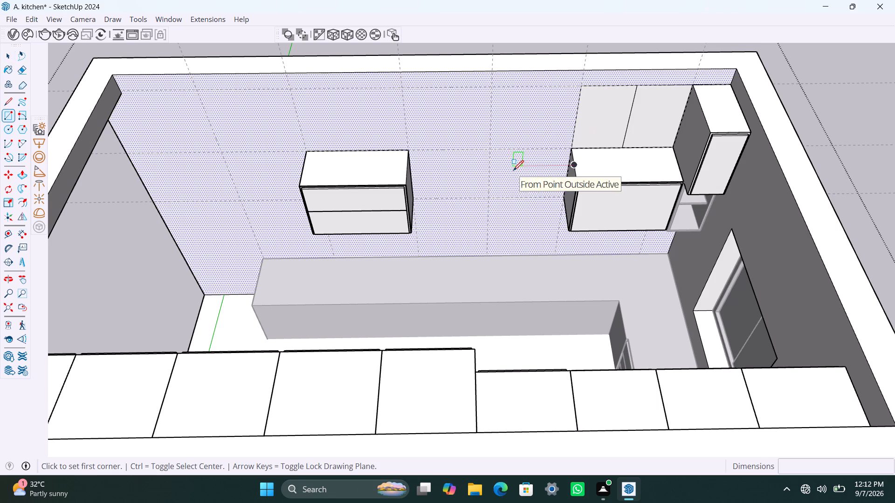
left_click(490, 153)
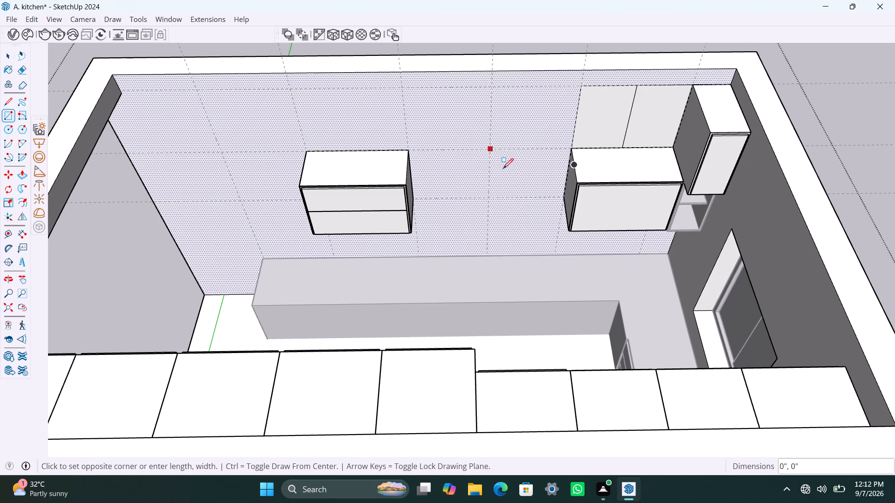
left_click(562, 197)
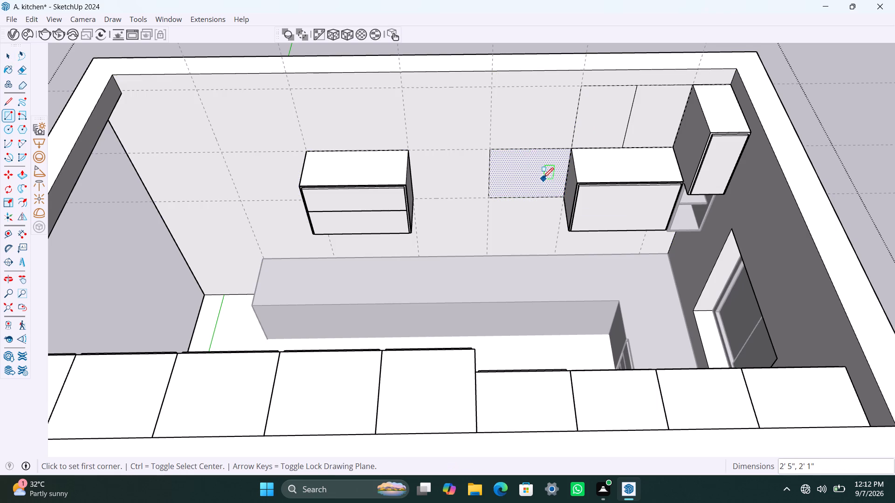
key("l")
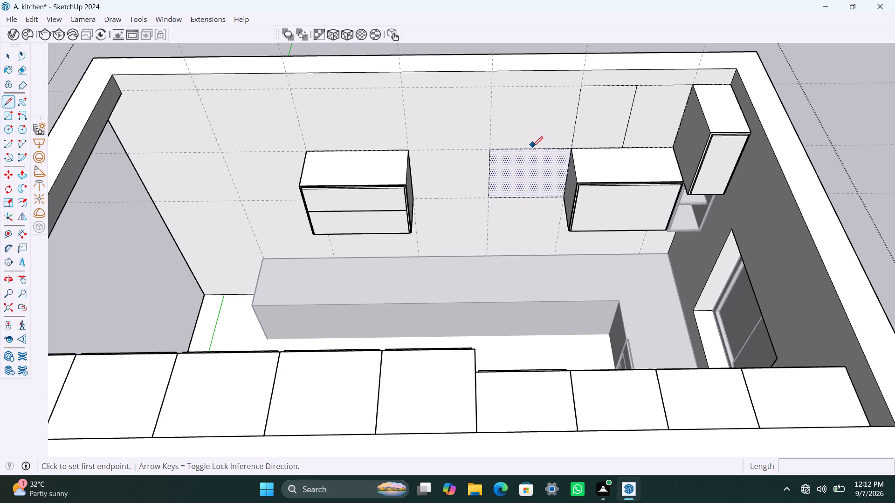
left_click_drag(532, 147, 530, 151)
left_click(523, 200)
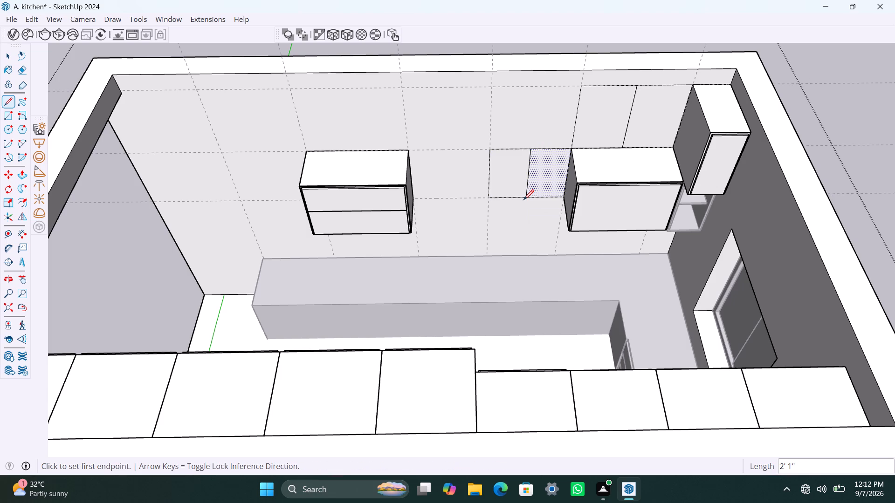
key("space")
Fill the gap up to the two-drawer wall cabinet with a 2' 5" by 2' 1" rectangle and halve it with a vertical line.
left_click(447, 180)
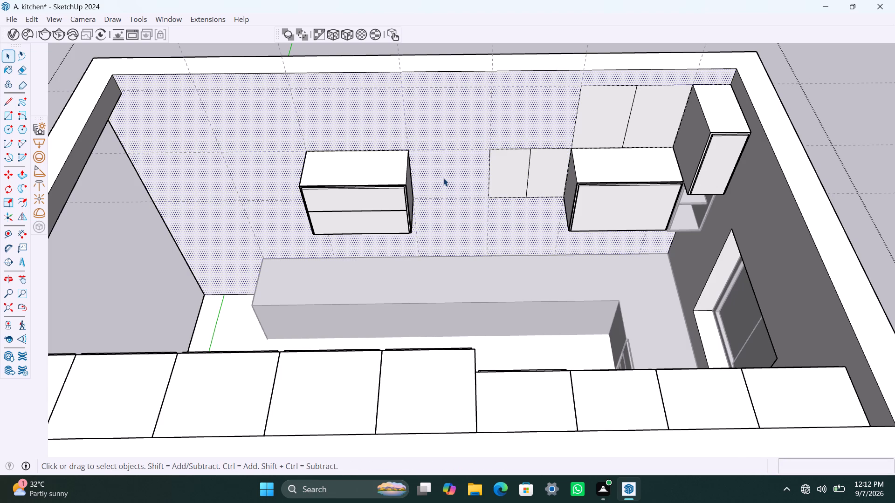
key("r")
left_click_drag(409, 150, 414, 158)
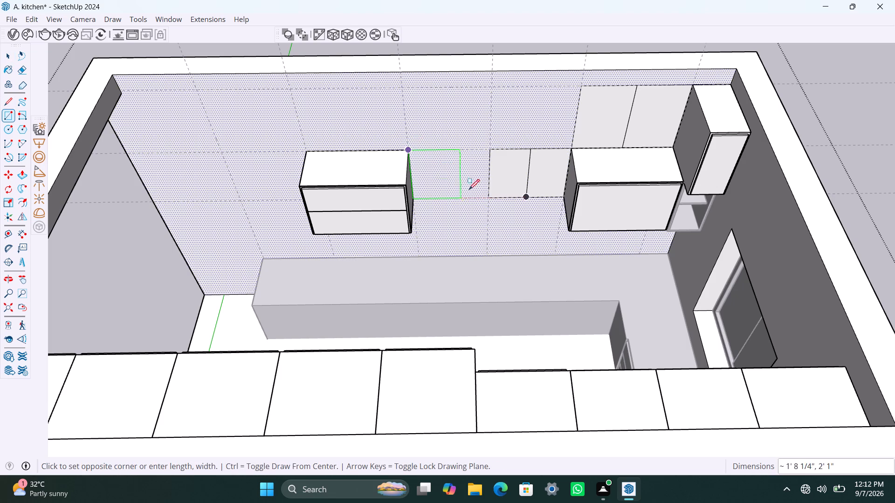
left_click(488, 196)
key("space")
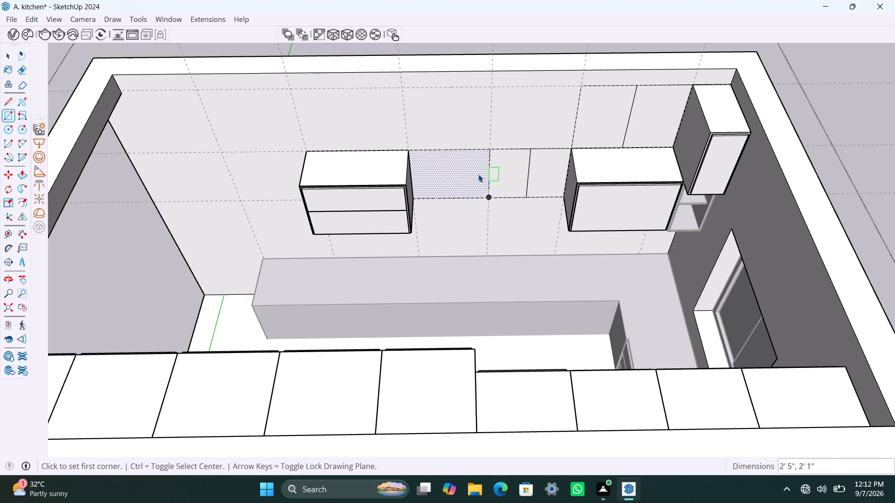
key("l")
left_click(450, 151)
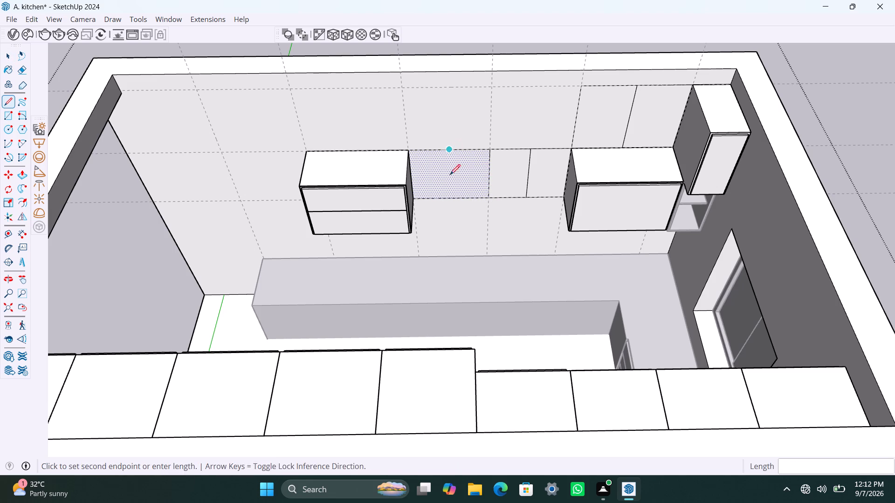
left_click(452, 198)
key("space")
Draw a 2' 6" by 2' 1" rectangle on the free left side of the two-drawer cabinet and halve it with a vertical line.
scroll(371, 174, "down", 2)
middle_click_drag(282, 198, 287, 198, "shift")
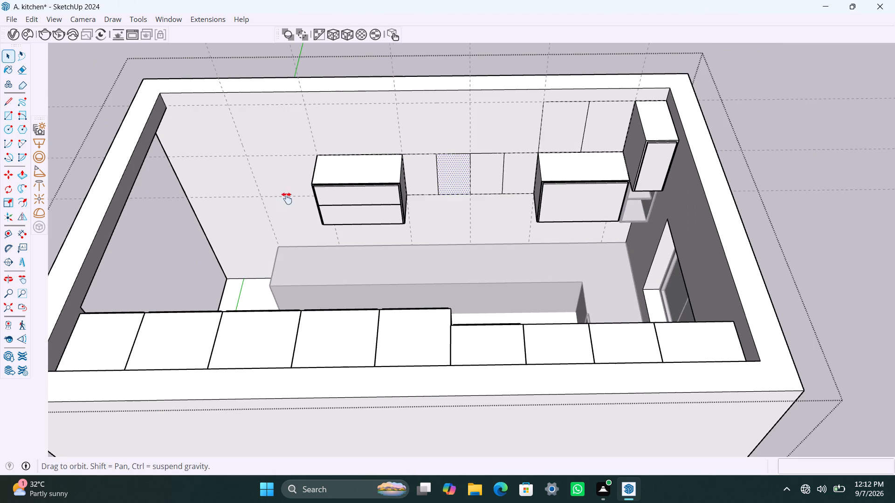
middle_click_drag(287, 198, 382, 212, "shift")
scroll(378, 185, "up", 4)
key("r")
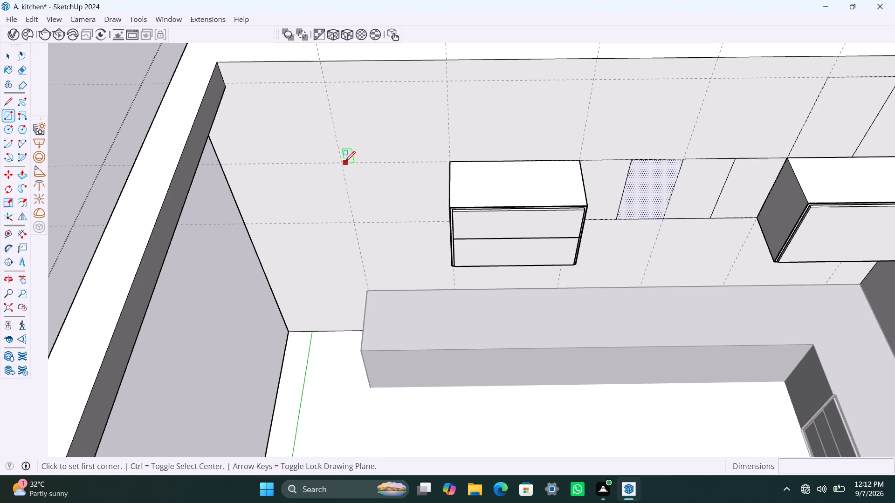
left_click_drag(343, 162, 353, 180)
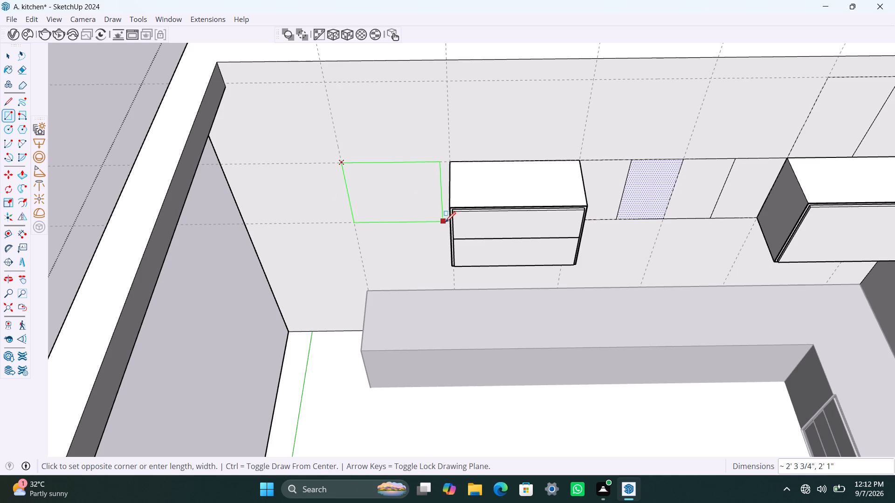
scroll(439, 217, "up", 3)
middle_click_drag(440, 218, 474, 218)
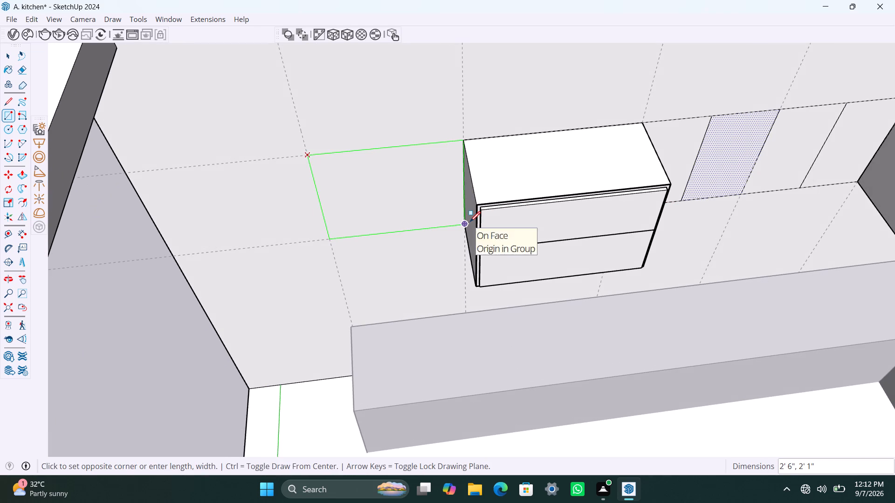
left_click(469, 222)
key("l")
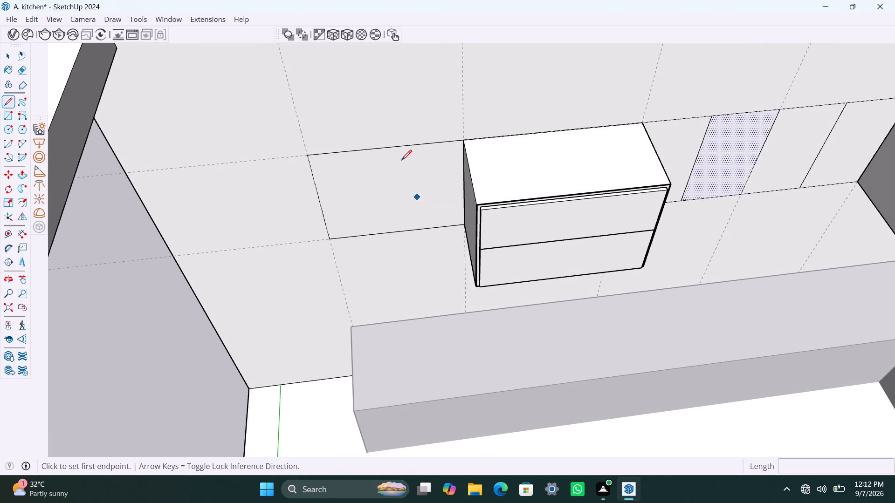
left_click(391, 146)
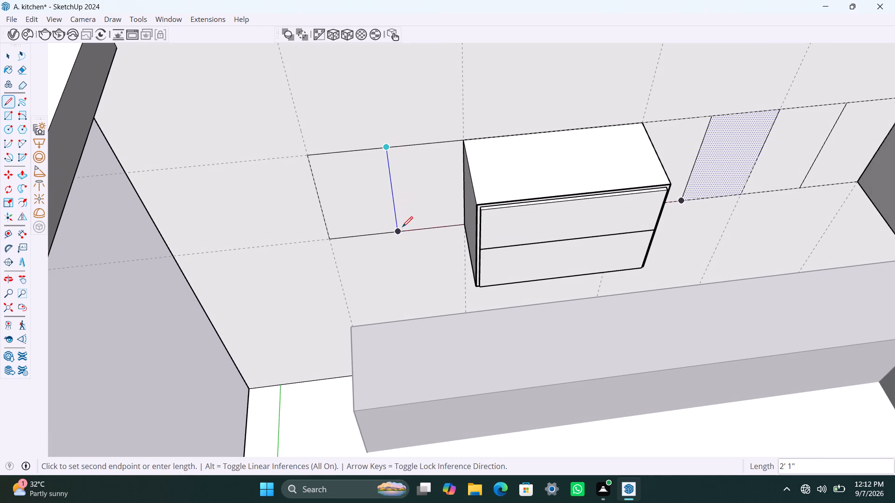
left_click(402, 228)
scroll(420, 210, "down", 8)
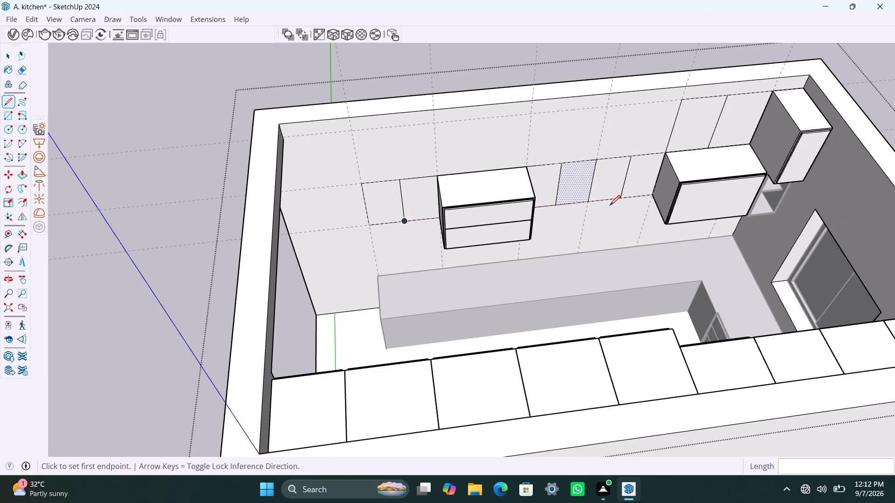
key("Escape")
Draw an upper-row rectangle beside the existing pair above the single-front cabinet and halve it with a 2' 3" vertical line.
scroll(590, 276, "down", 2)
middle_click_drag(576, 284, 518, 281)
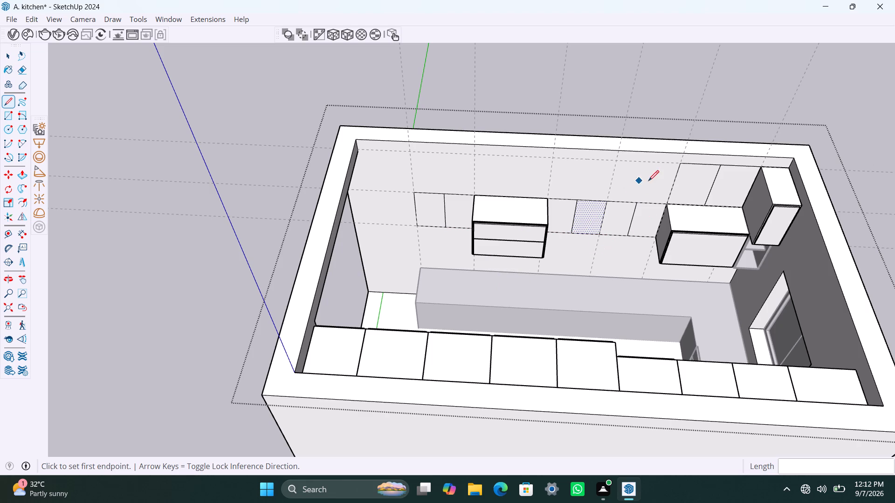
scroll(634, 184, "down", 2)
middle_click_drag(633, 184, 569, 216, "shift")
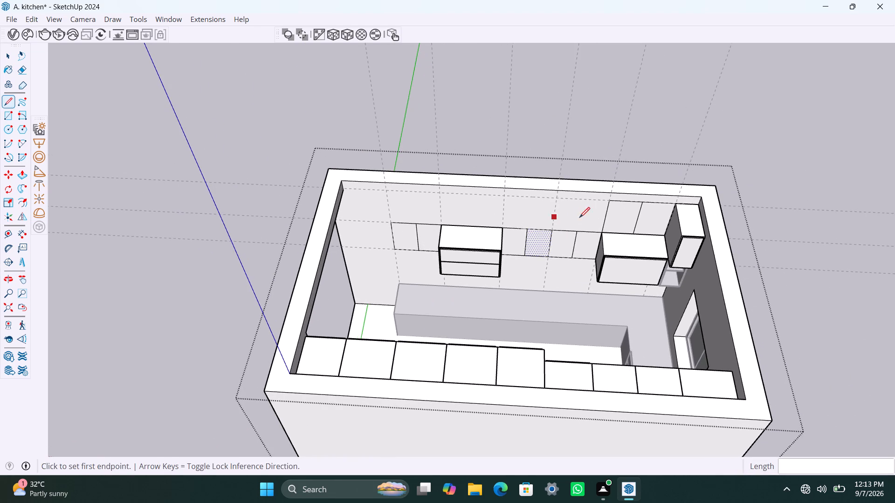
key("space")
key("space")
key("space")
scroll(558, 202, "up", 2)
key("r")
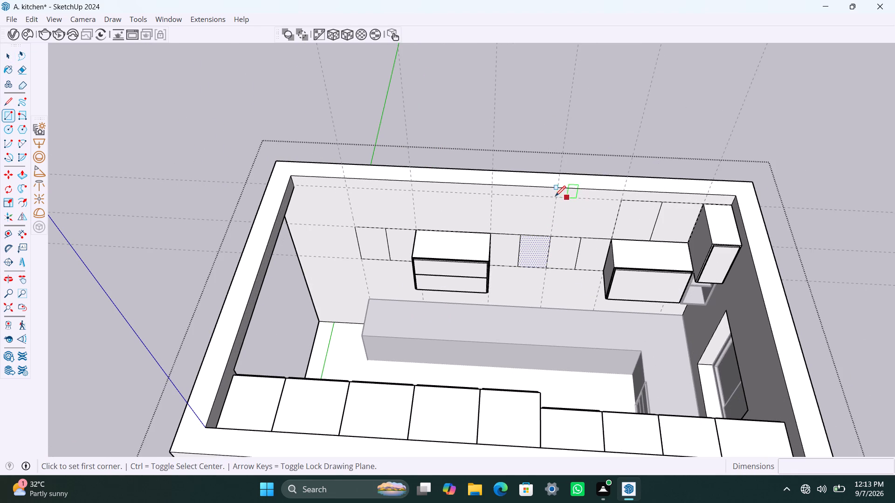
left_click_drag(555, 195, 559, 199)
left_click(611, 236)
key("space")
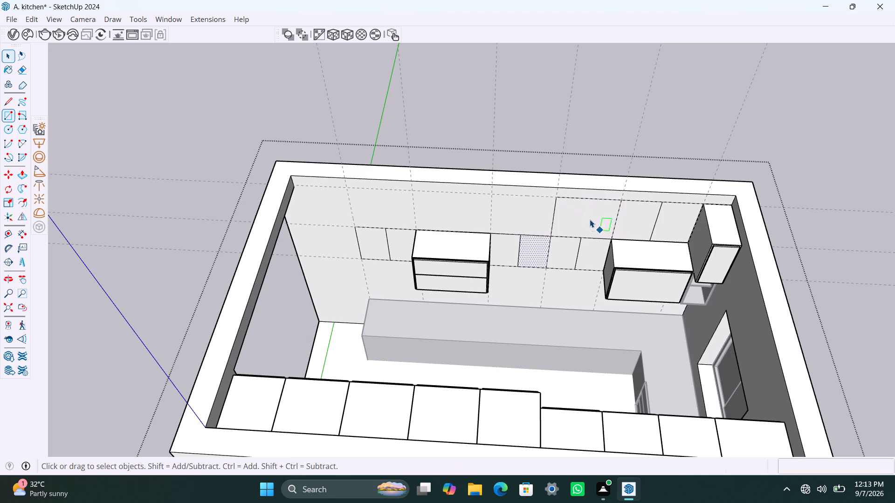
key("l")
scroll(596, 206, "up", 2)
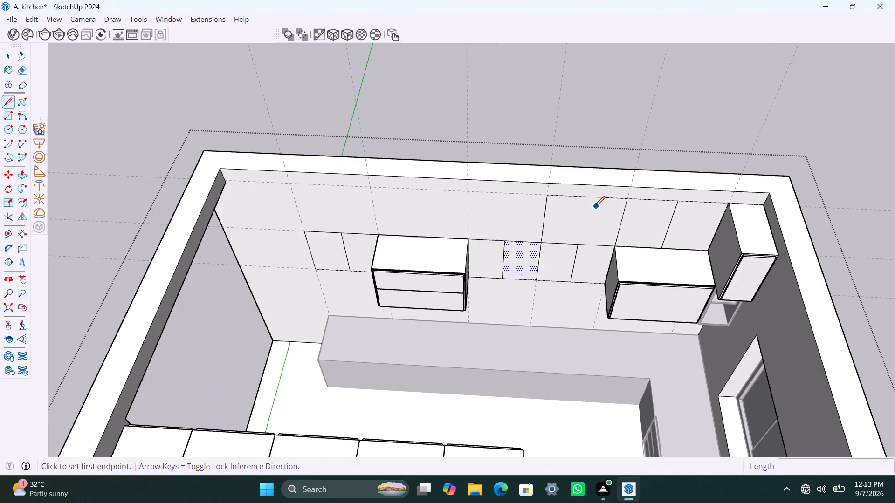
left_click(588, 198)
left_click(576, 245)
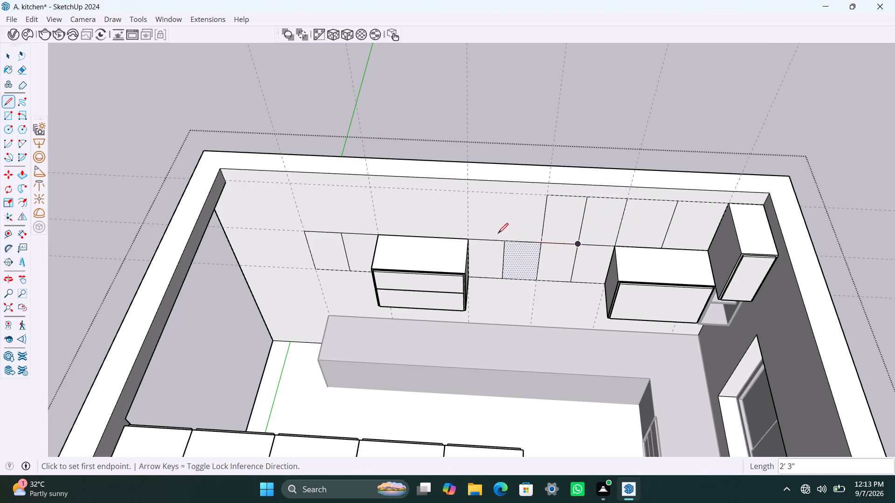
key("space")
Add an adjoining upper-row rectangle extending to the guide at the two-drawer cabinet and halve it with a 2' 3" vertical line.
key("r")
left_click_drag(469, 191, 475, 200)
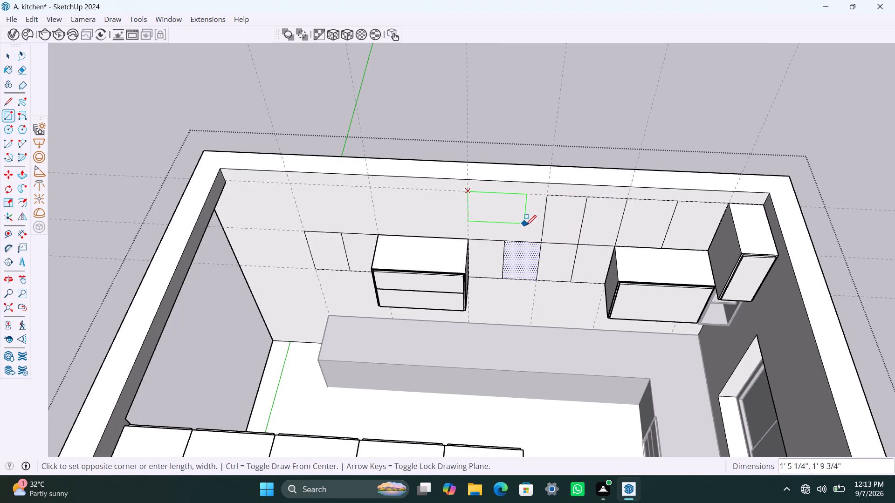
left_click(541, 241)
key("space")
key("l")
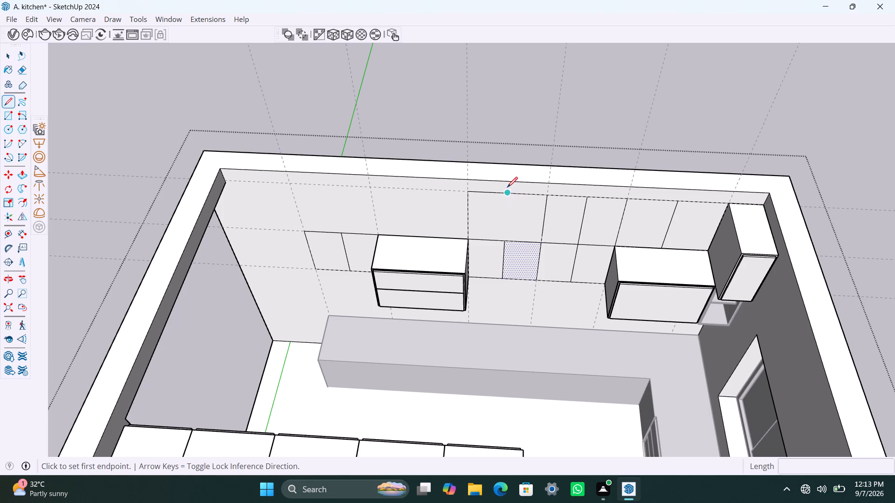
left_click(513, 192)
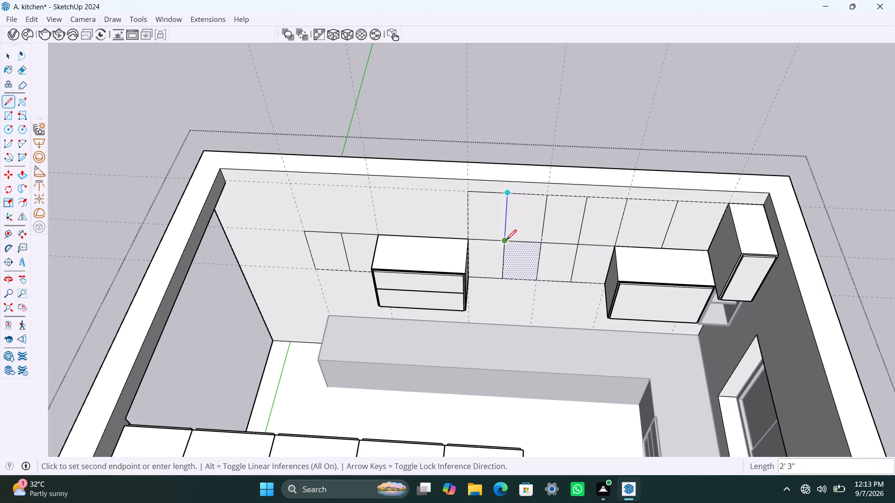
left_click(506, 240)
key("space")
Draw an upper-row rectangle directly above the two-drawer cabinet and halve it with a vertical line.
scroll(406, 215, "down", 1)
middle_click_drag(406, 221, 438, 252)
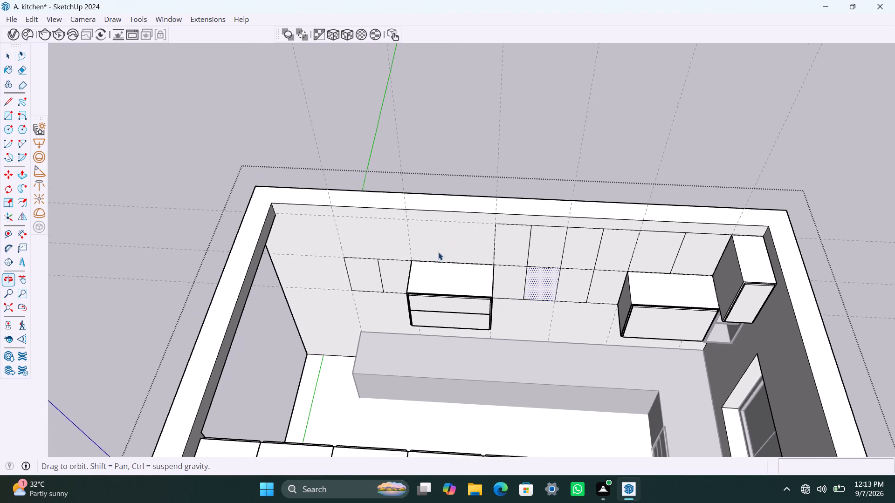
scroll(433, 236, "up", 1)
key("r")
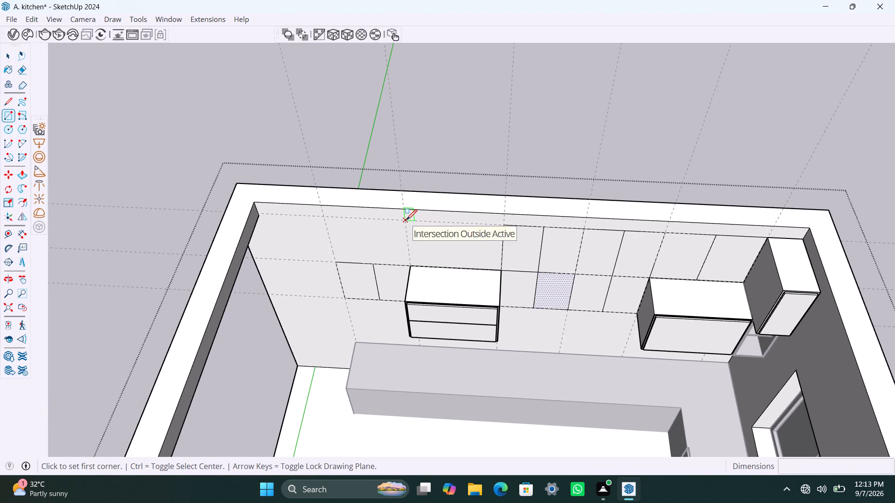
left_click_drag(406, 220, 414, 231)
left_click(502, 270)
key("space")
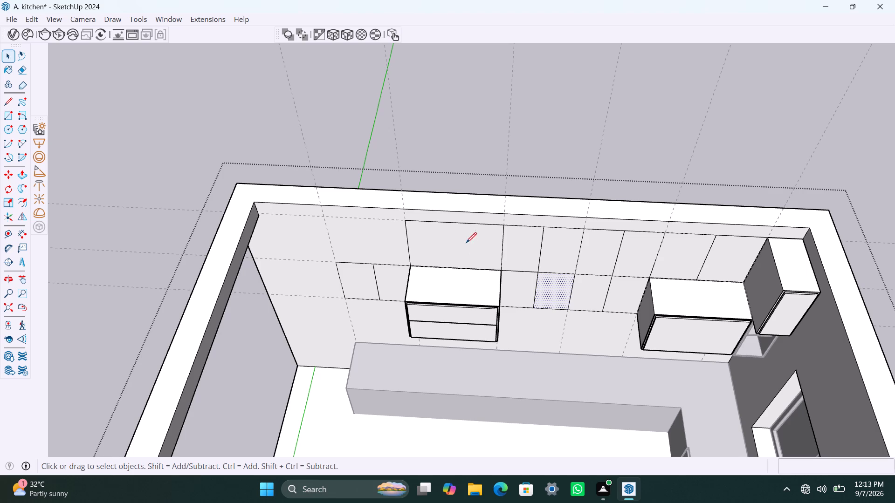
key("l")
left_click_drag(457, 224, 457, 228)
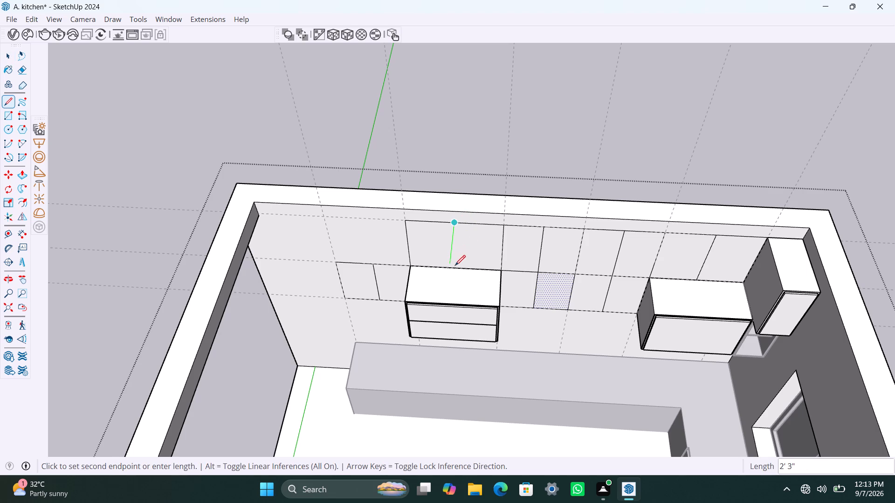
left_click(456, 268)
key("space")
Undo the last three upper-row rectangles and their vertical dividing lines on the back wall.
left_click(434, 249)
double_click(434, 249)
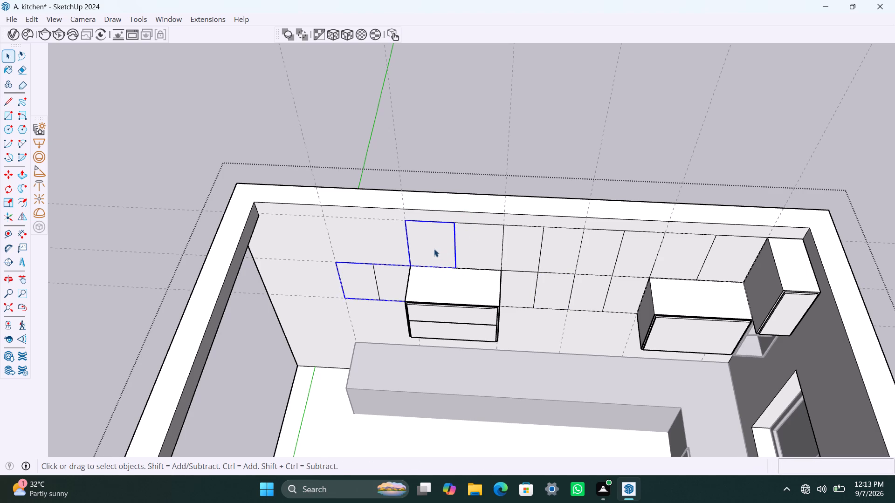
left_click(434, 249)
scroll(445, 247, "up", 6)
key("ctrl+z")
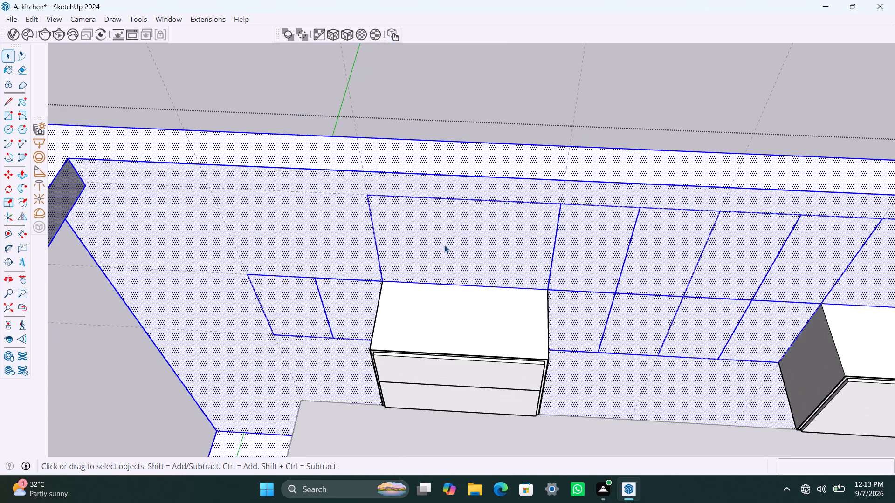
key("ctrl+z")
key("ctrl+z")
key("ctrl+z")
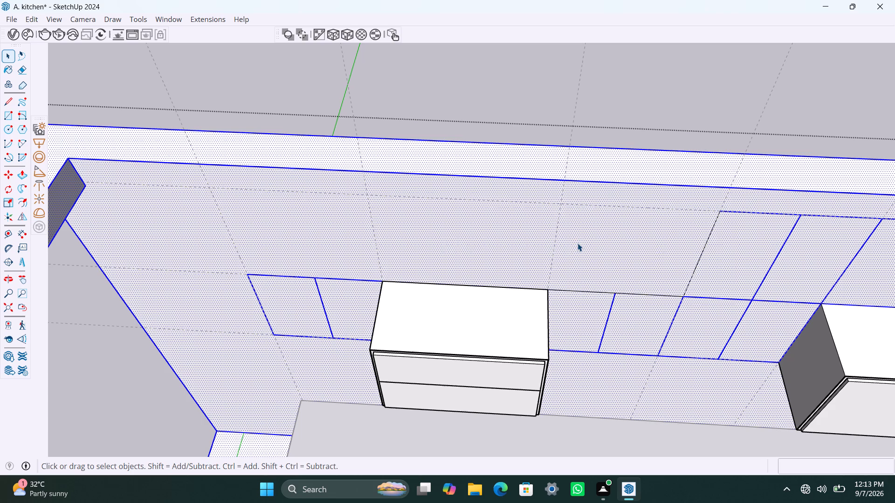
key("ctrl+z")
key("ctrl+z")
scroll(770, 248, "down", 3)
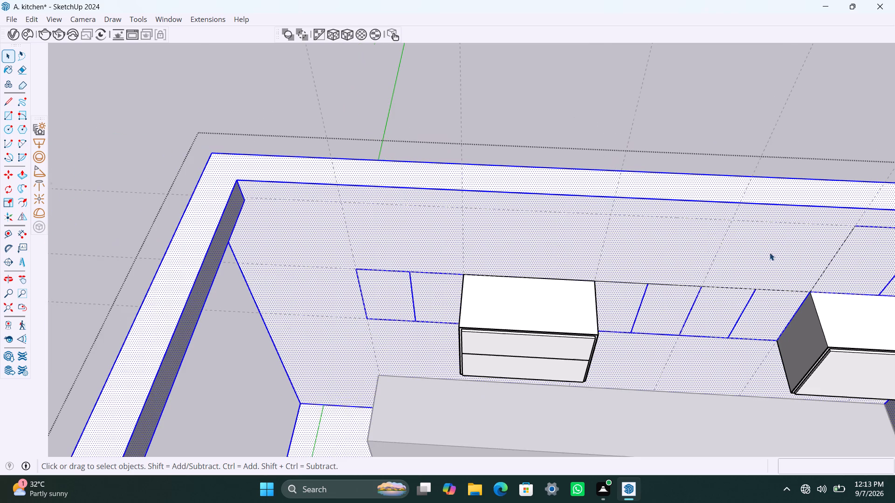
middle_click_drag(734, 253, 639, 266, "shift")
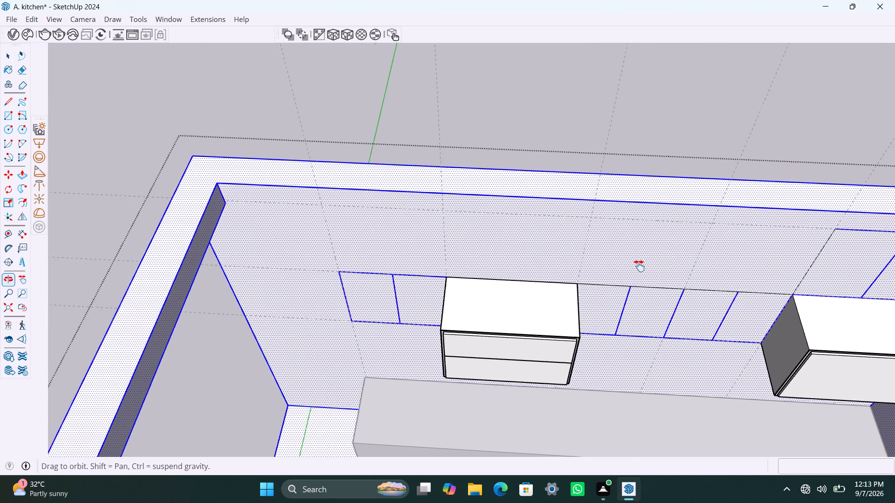
Check that the lower-row panels and the upper-row pair above the single-front cabinet select as separate faces.
middle_click_drag(639, 266, 585, 271, "shift")
scroll(623, 285, "up", 2)
left_click(568, 315)
left_click(643, 334)
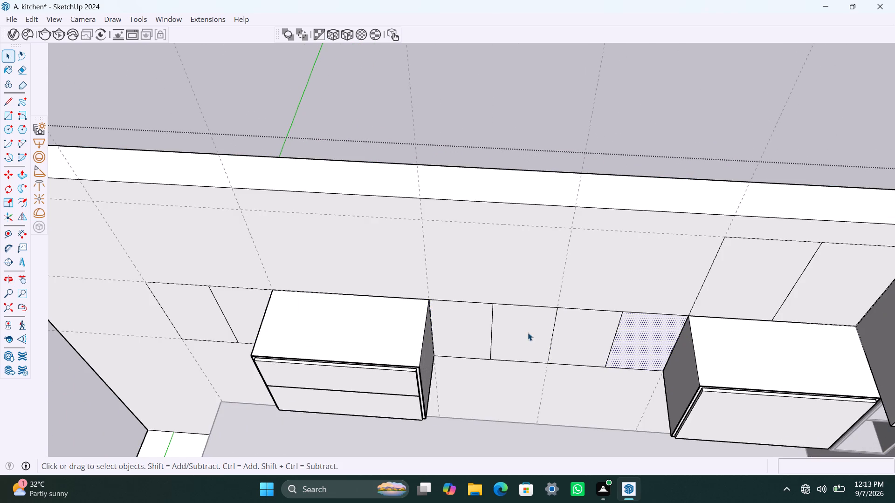
left_click_drag(527, 332, 516, 331)
left_click(459, 330)
left_click_drag(250, 304, 244, 306)
left_click_drag(182, 316, 186, 316)
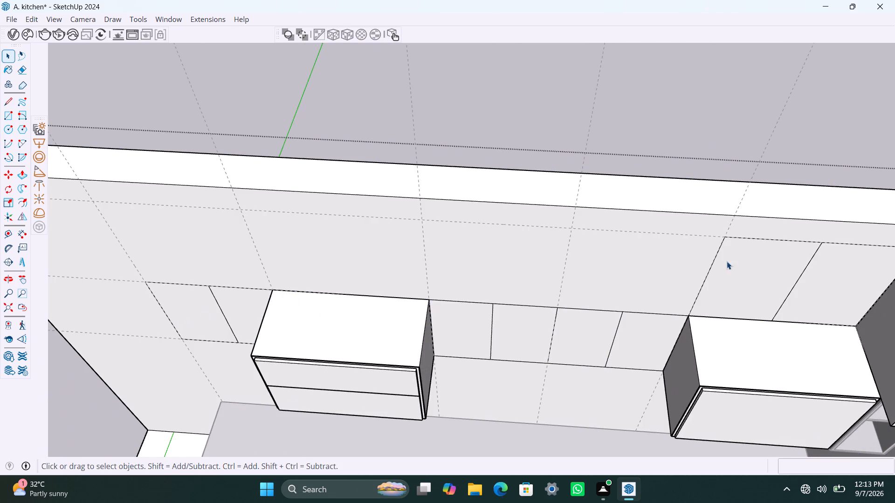
left_click(189, 309)
left_click(745, 266)
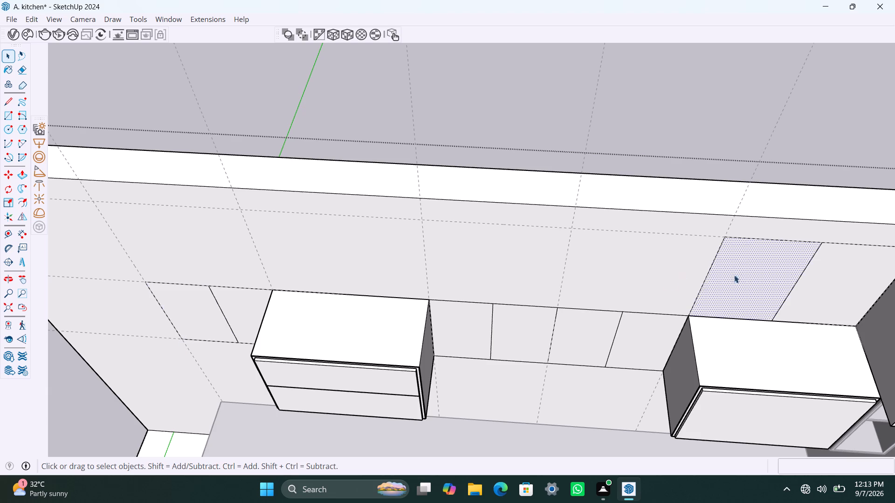
Draw a 2' 5" by 2' 3" upper-row rectangle beside the pair above the single-front cabinet and halve it with a vertical line.
left_click(639, 277)
key("r")
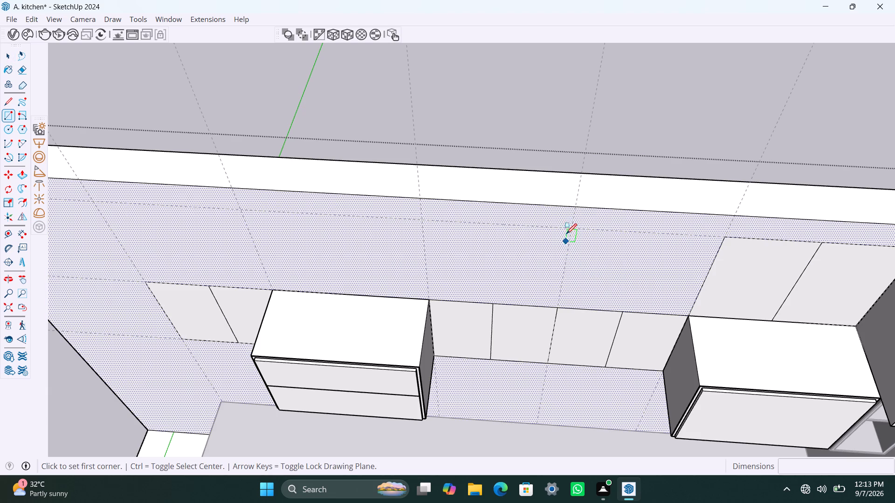
left_click_drag(573, 227, 578, 232)
left_click(691, 313)
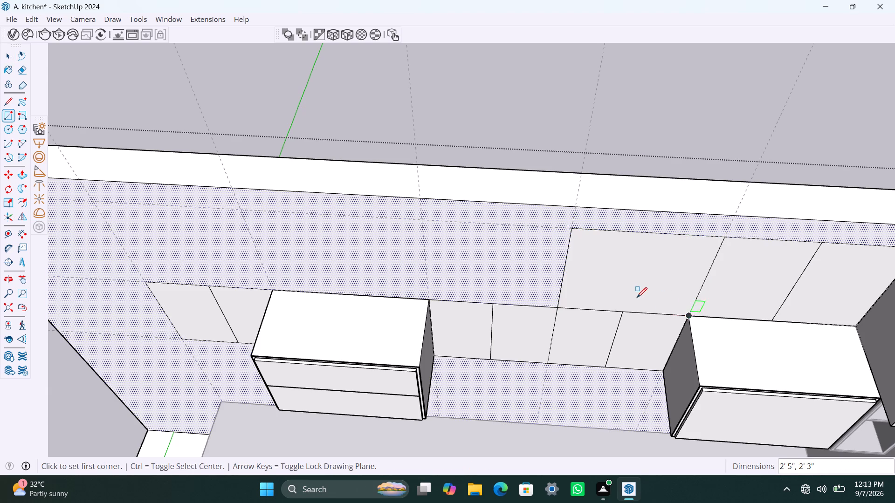
key("l")
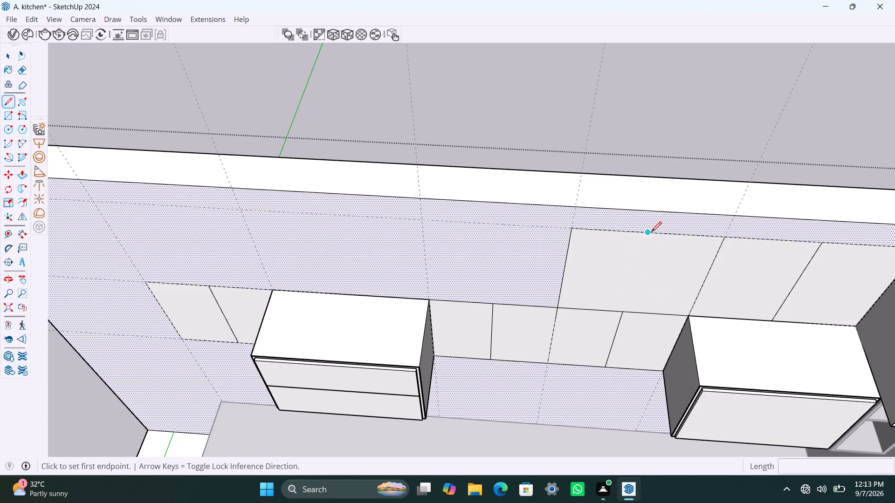
left_click(651, 232)
left_click(625, 310)
key("space")
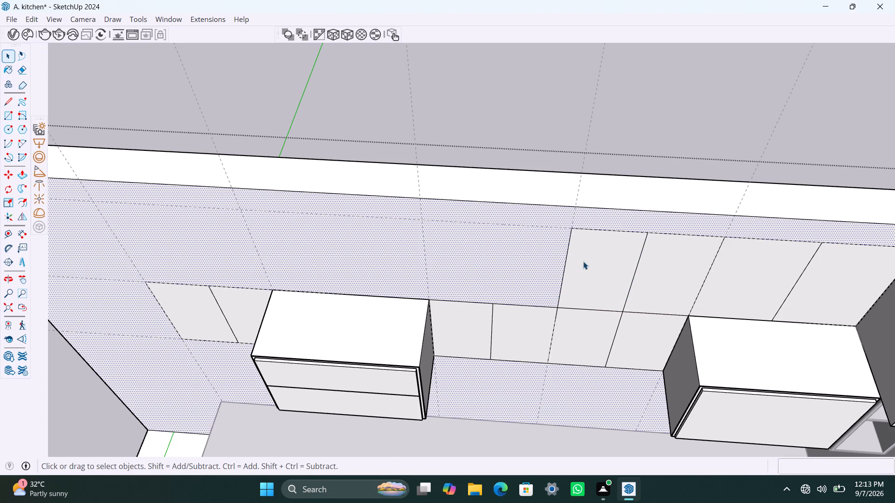
Add an adjoining upper-row rectangle reaching the guide at the two-drawer cabinet's near side and halve it with a vertical line.
left_click(585, 261)
left_click(510, 256)
key("r")
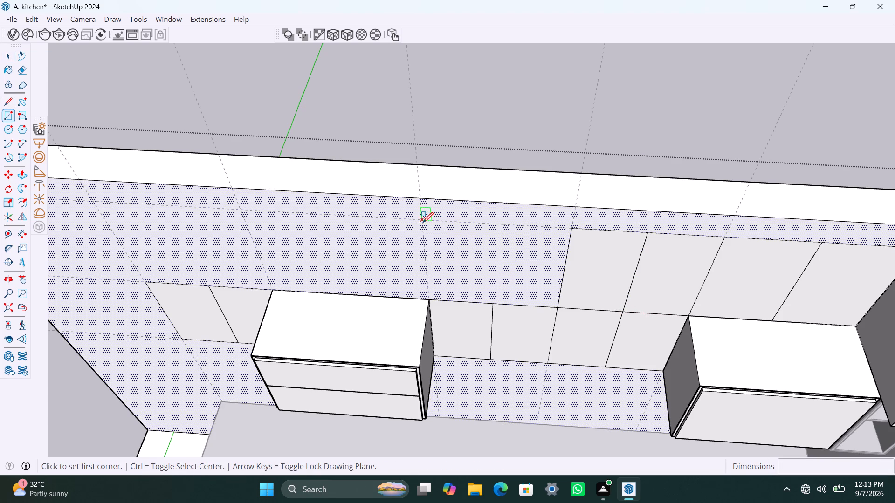
left_click_drag(422, 221, 426, 231)
left_click(558, 304)
key("space")
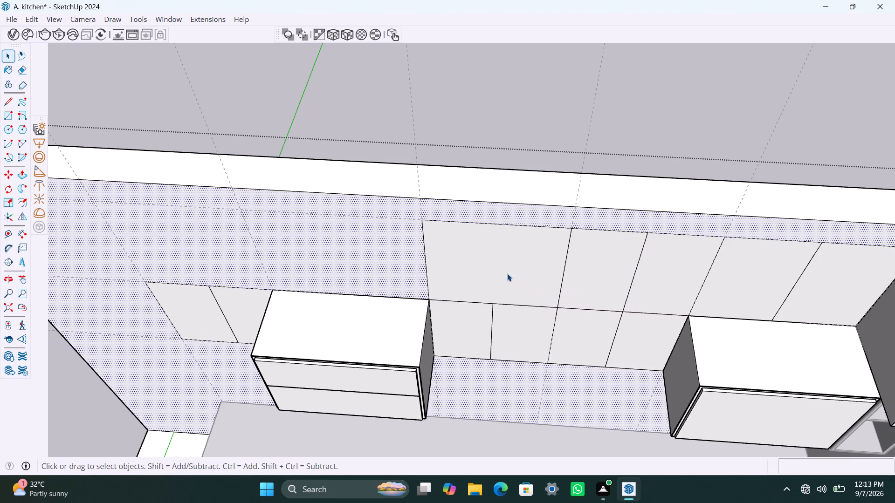
key("l")
left_click_drag(499, 223, 499, 236)
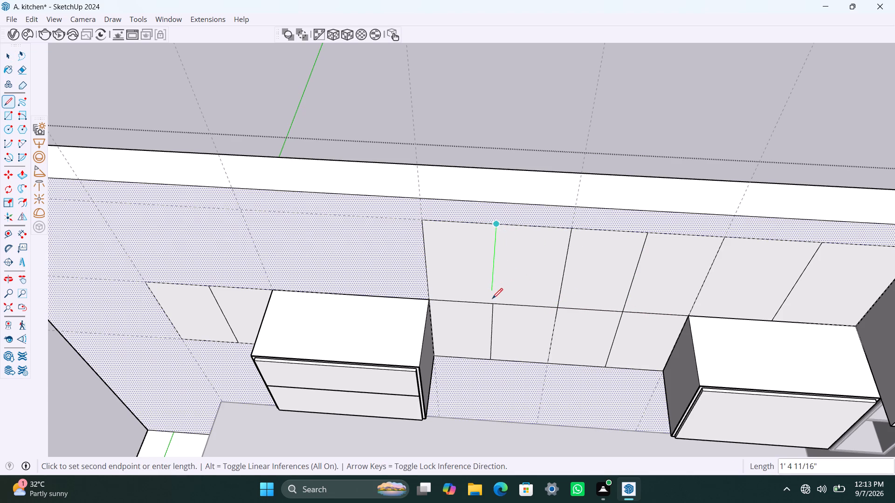
left_click(492, 303)
key("space")
Draw an upper-row rectangle directly above the two-drawer cabinet and halve it with a 2' 3" vertical line.
left_click(327, 254)
key("r")
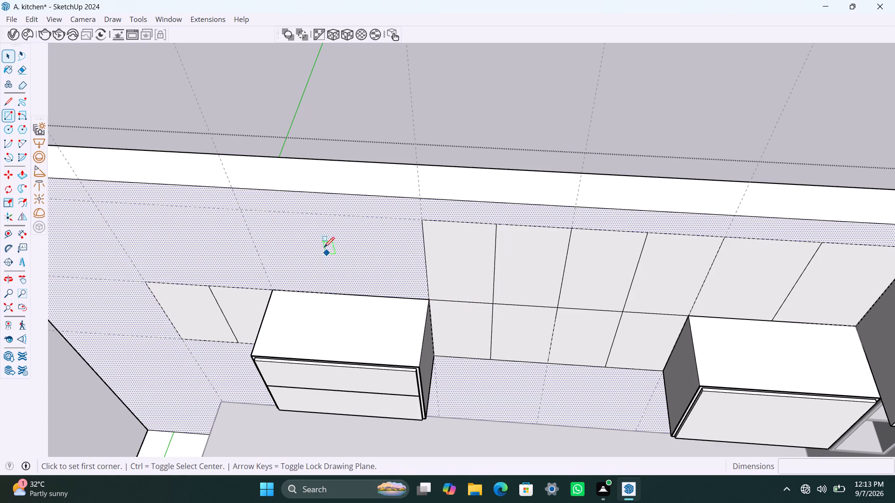
left_click_drag(240, 212, 246, 221)
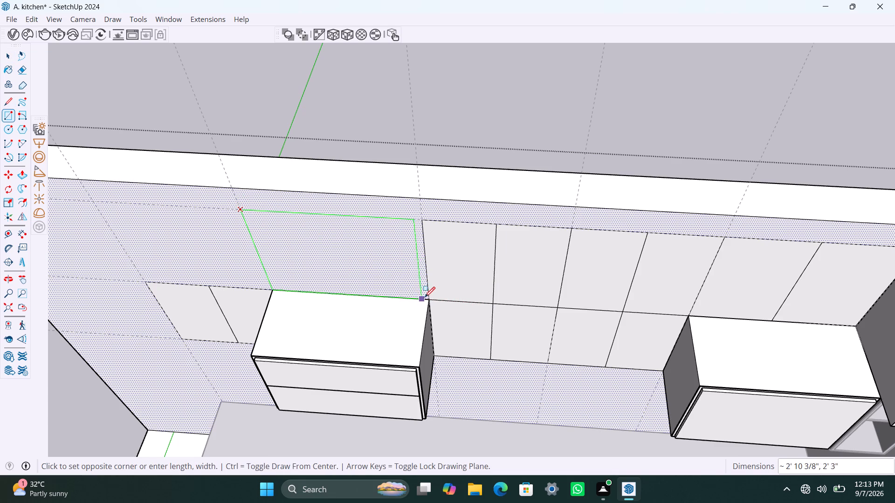
left_click(429, 296)
key("l")
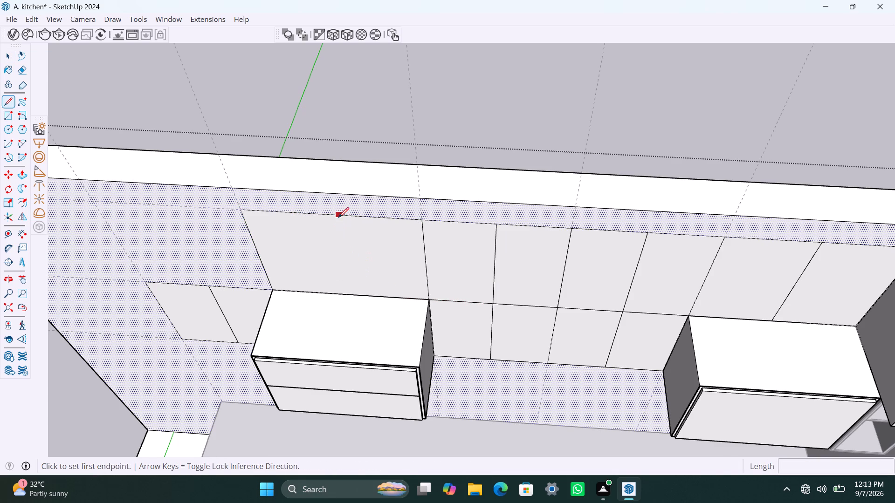
left_click_drag(332, 216, 332, 221)
left_click(347, 294)
key("space")
Draw an upper-row rectangle in the last guide bay beyond the two-drawer cabinet and halve it with a 2' 3" vertical line.
left_click(198, 230)
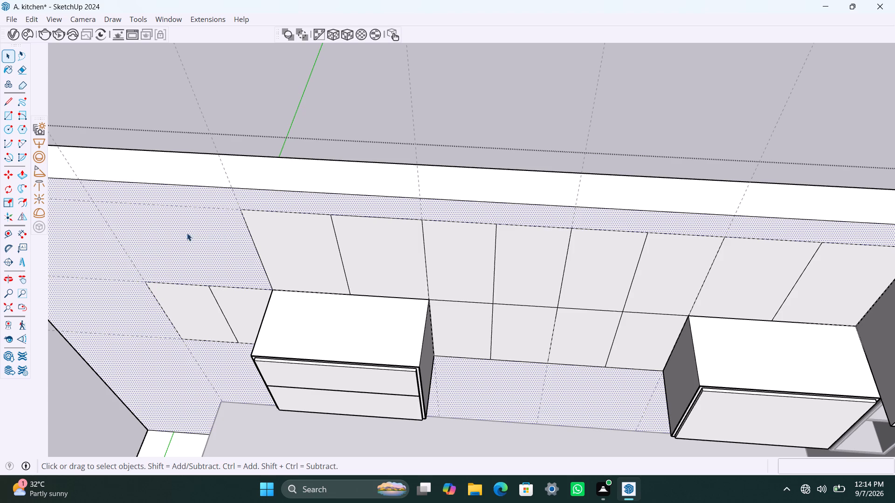
key("r")
left_click_drag(93, 202, 102, 217)
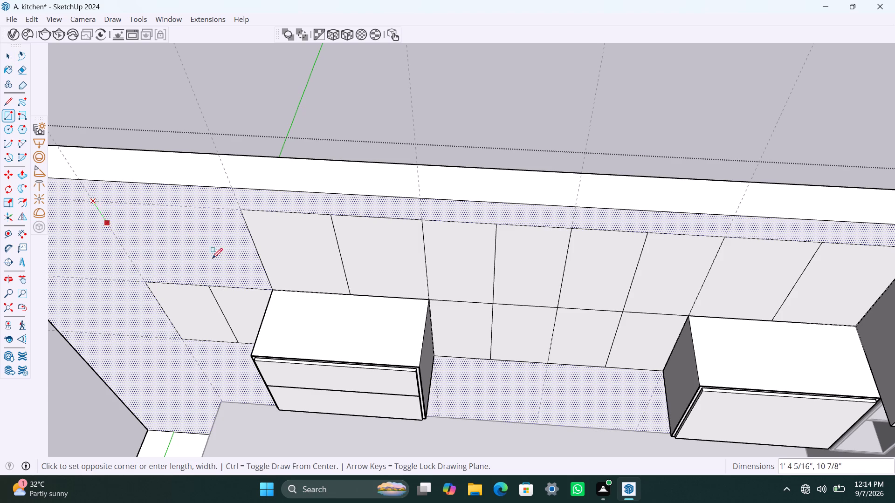
left_click(273, 287)
key("l")
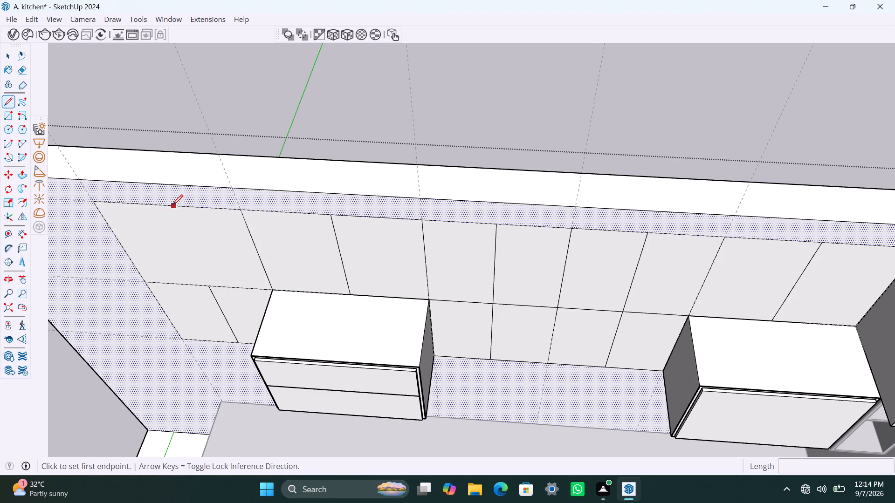
left_click_drag(172, 205, 173, 212)
left_click(207, 285)
key("space")
Make a group from the lower-row panel adjoining the single-front cabinet and open the group for editing.
scroll(214, 257, "down", 6)
scroll(597, 276, "up", 3)
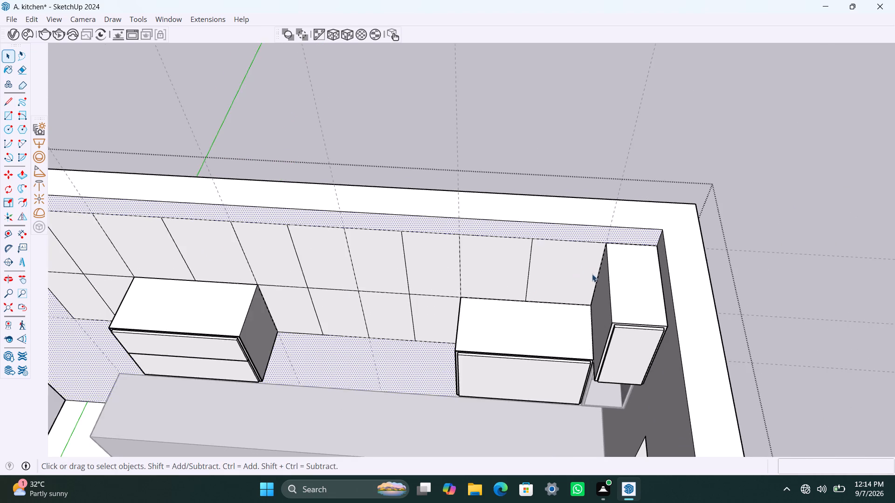
scroll(592, 274, "up", 2)
scroll(460, 344, "down", 2)
middle_click_drag(327, 338, 391, 329, "shift")
scroll(487, 329, "up", 1)
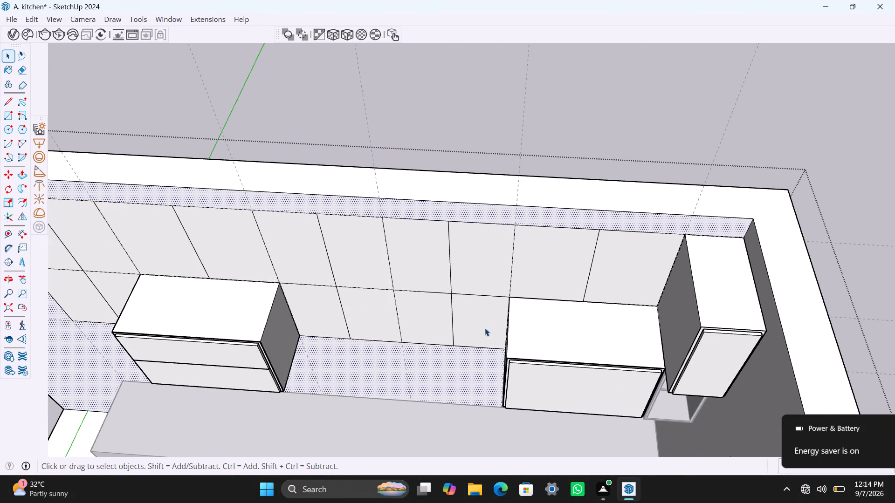
middle_click_drag(468, 327, 481, 255)
scroll(480, 309, "up", 2)
left_click(477, 309)
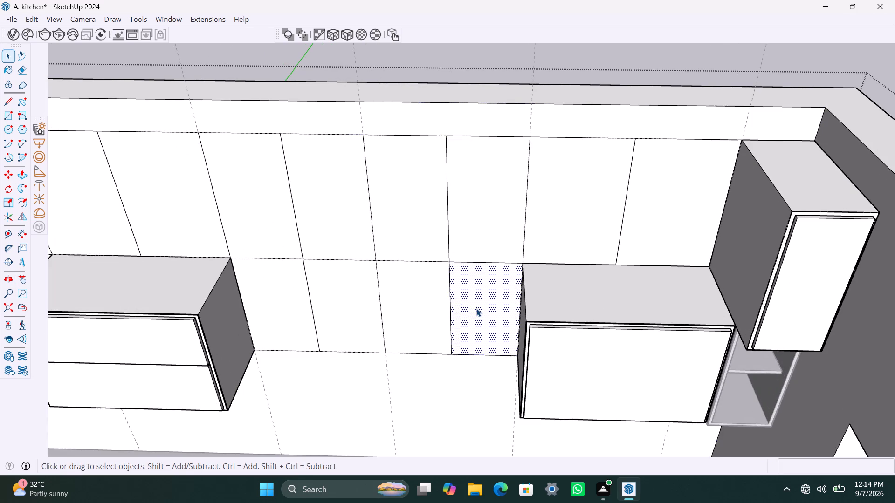
double_click(474, 306)
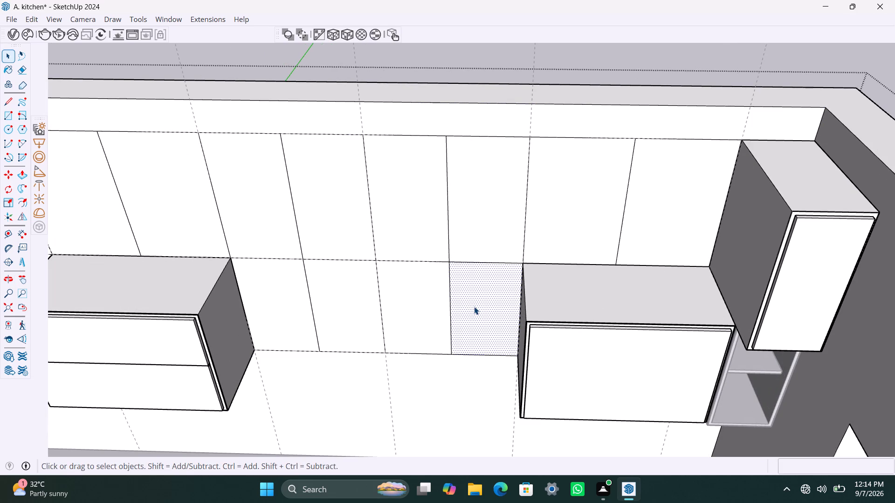
right_click(474, 306)
left_click(520, 118)
triple_click(474, 306)
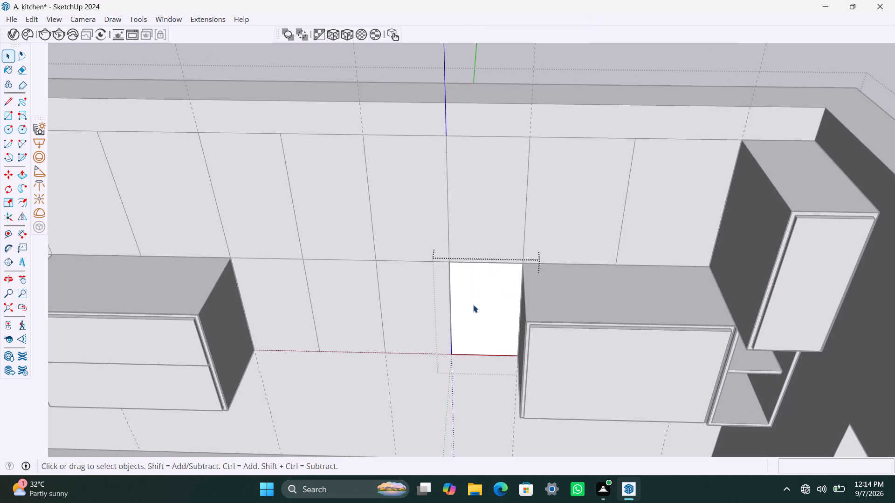
Extrude the grouped panel 1' 6" out from the wall, and push its front face back 18 mm.
key("p")
left_click(473, 305)
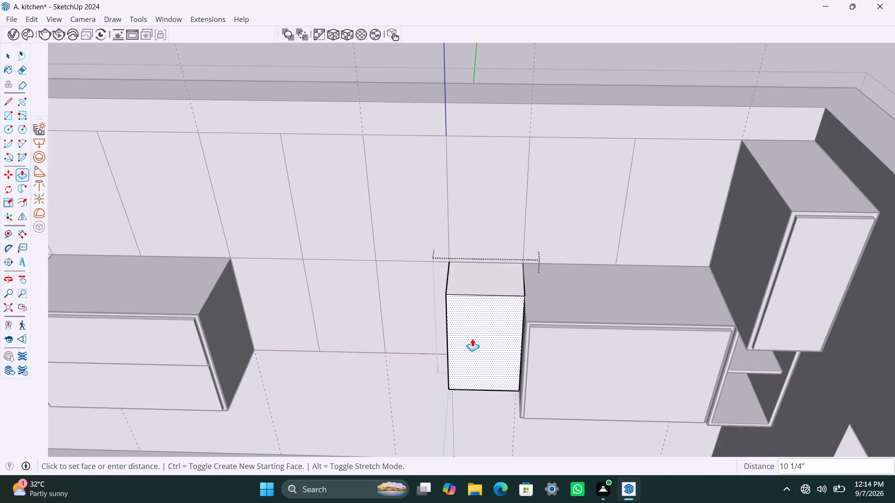
key("1")
type("'6\"")
key("Return")
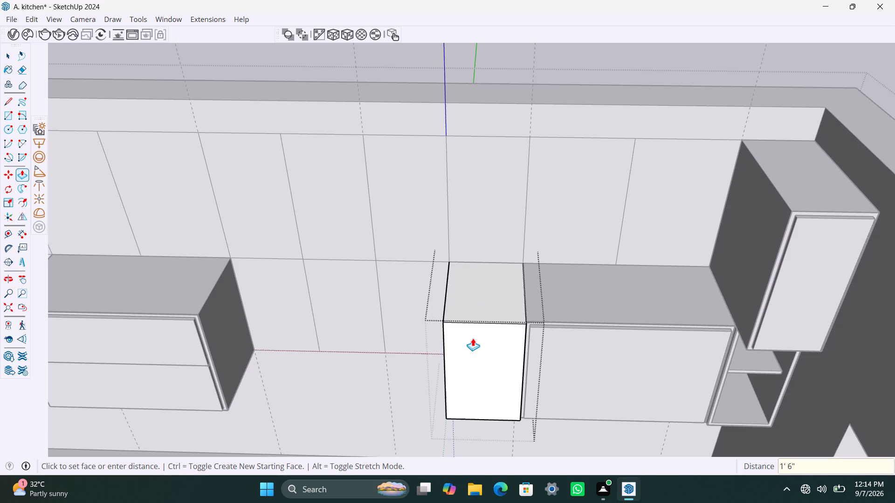
left_click(471, 336)
type("18mm")
key("Return")
key("space")
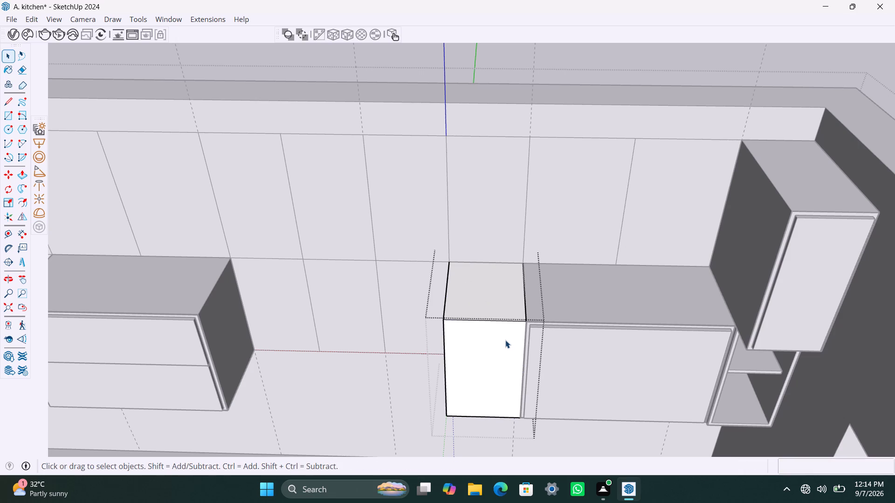
Offset the cabinet's front face inward 2.5 mm and a further 18 mm, and delete the narrow outer strip.
scroll(505, 340, "up", 6)
left_click(429, 350)
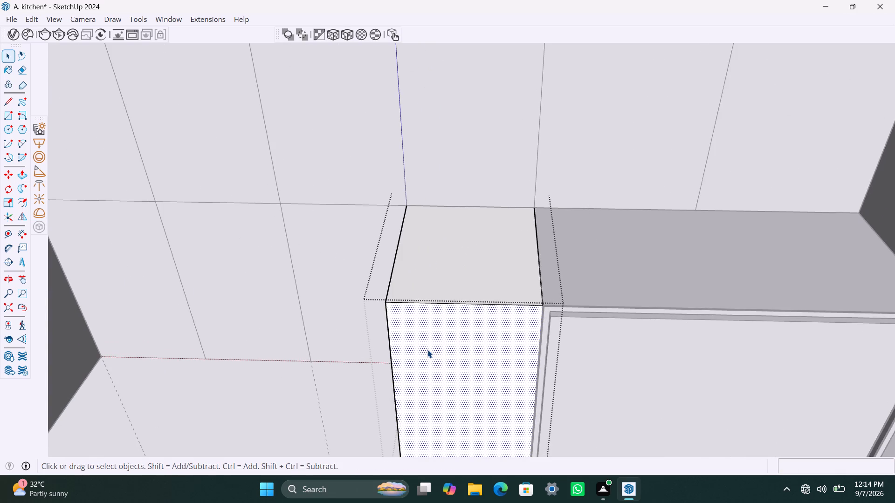
key("f")
left_click(408, 334)
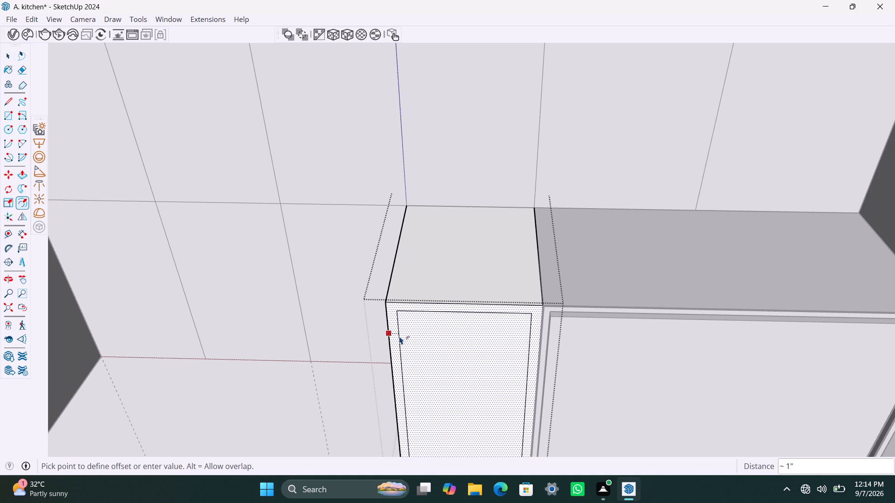
type("2.5mm")
key("Return")
left_click(407, 334)
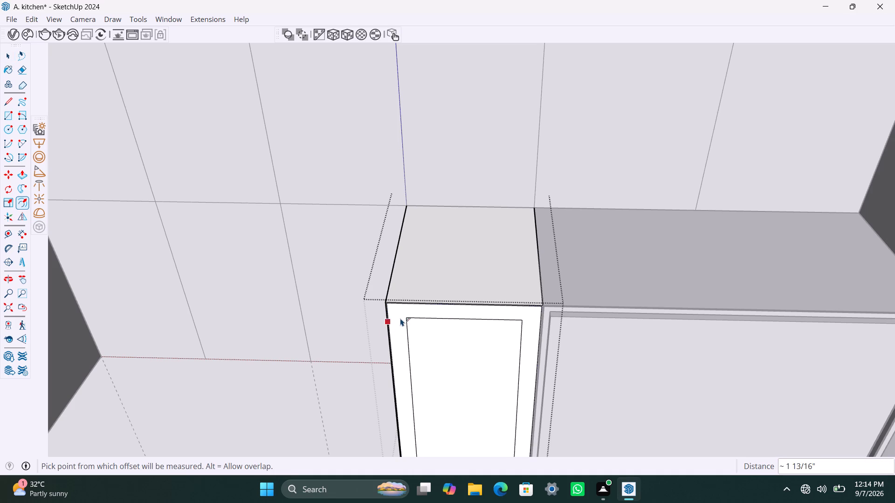
type("18mm")
key("Return")
key("space")
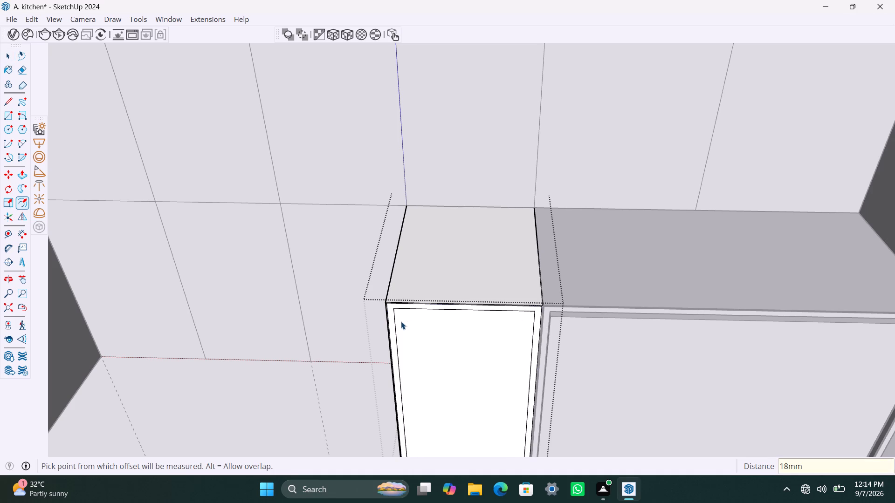
scroll(399, 322, "up", 11)
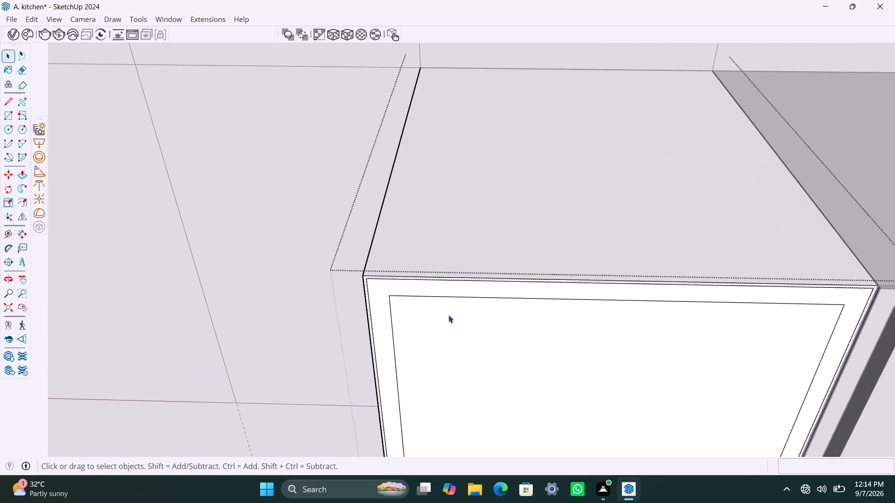
key("Delete")
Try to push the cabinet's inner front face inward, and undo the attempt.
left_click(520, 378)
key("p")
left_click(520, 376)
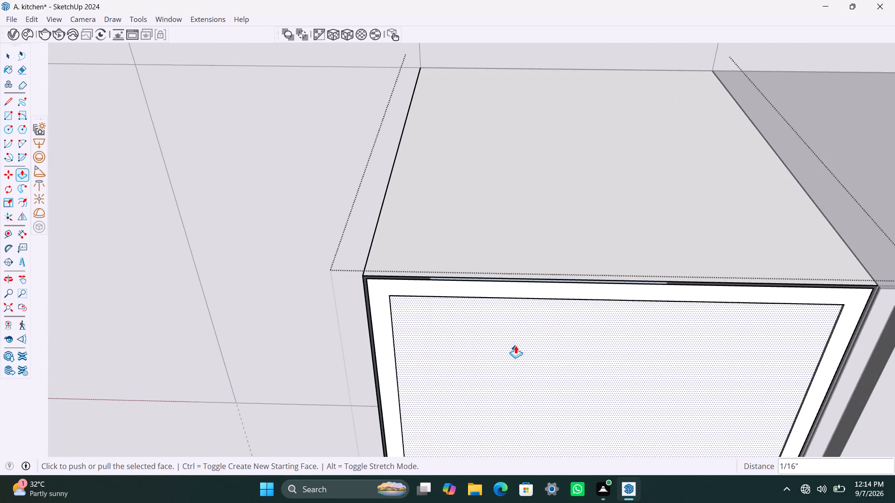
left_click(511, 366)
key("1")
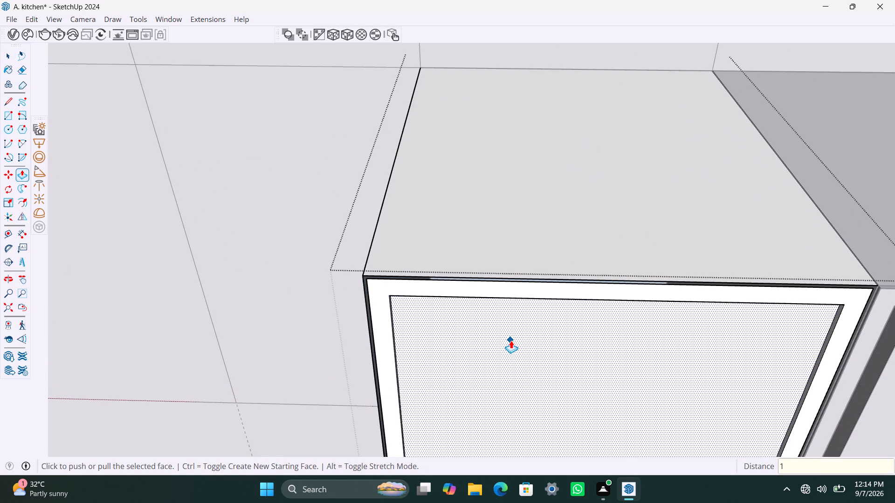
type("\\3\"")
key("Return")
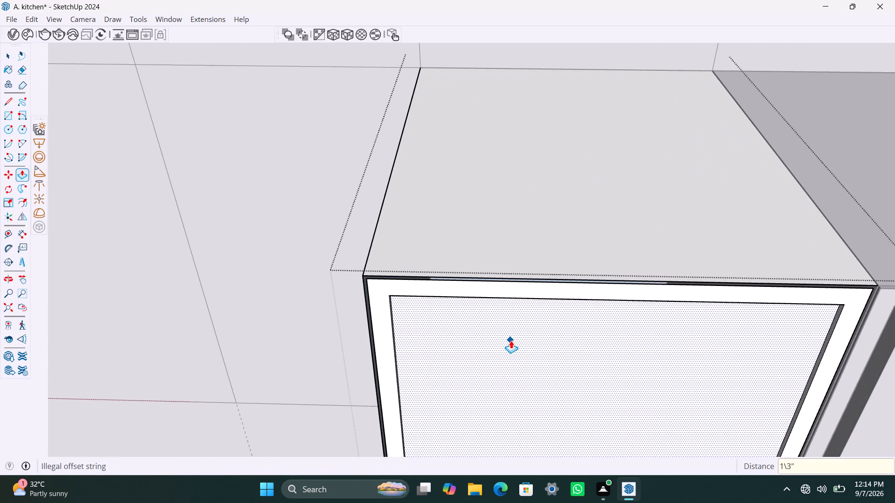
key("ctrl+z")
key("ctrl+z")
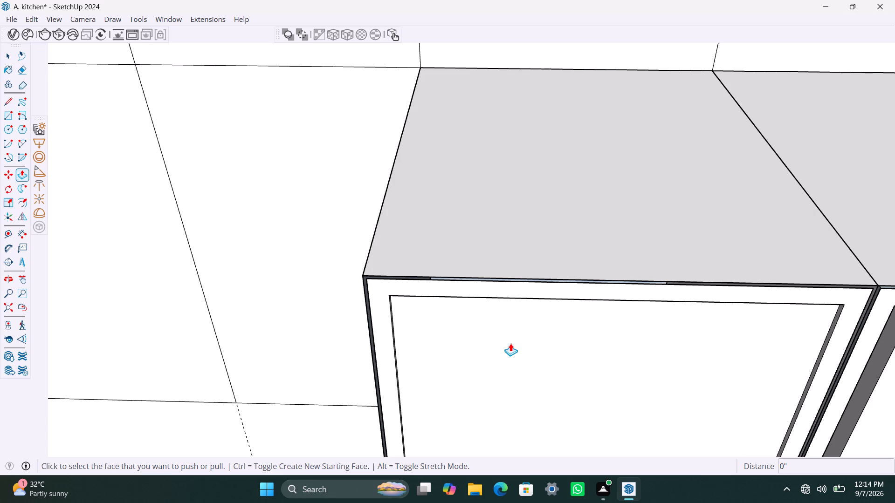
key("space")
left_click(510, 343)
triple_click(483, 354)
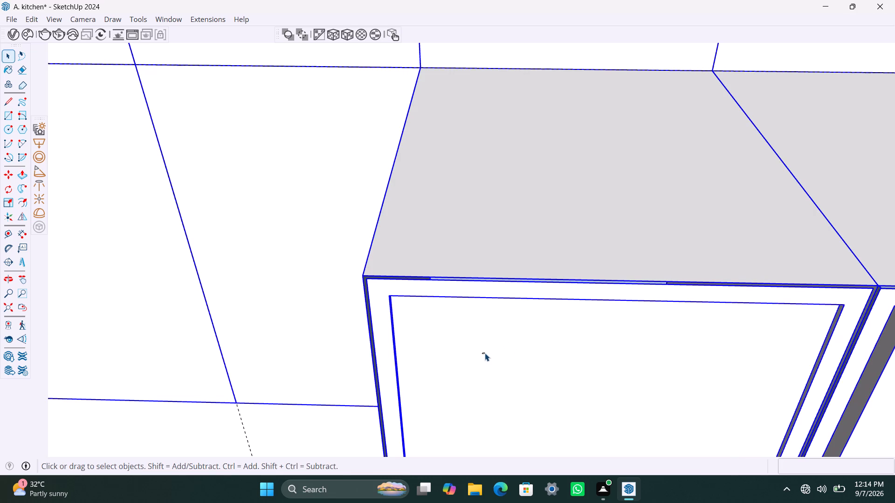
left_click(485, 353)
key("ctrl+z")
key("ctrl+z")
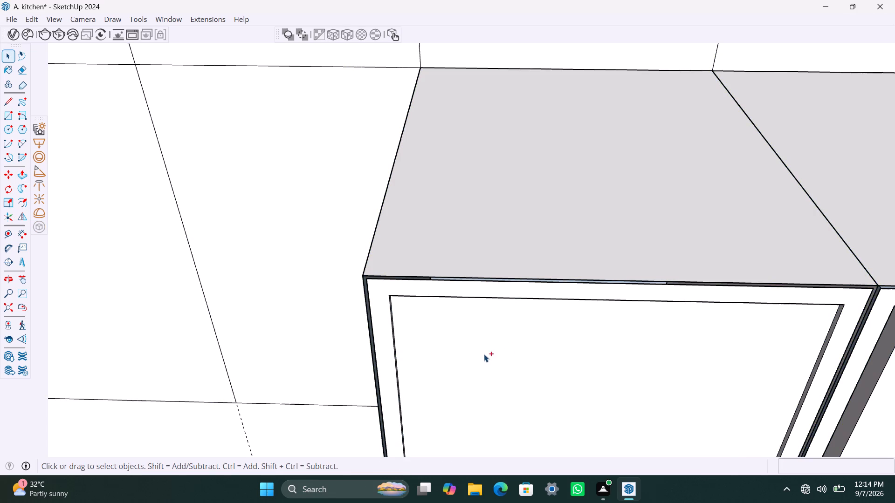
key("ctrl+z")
Push the cabinet's inner front face inward 1' 3" to hollow out the body.
left_click(481, 353)
key("p")
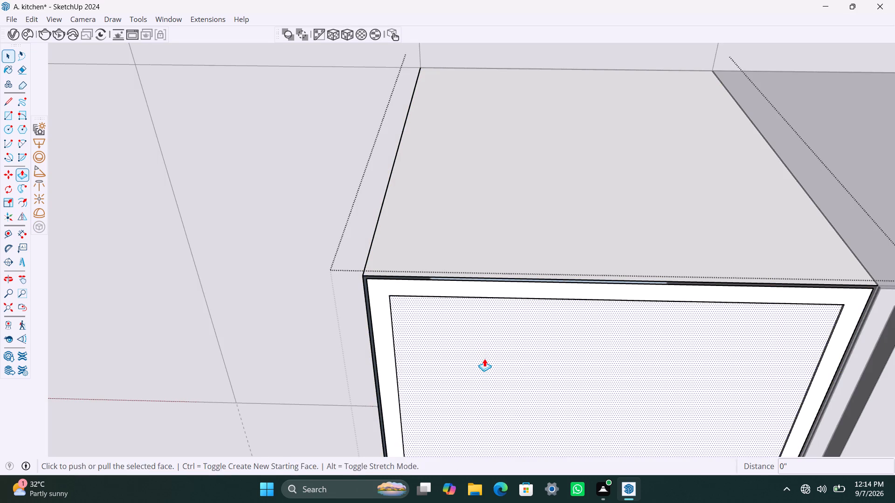
left_click(485, 359)
type("1'")
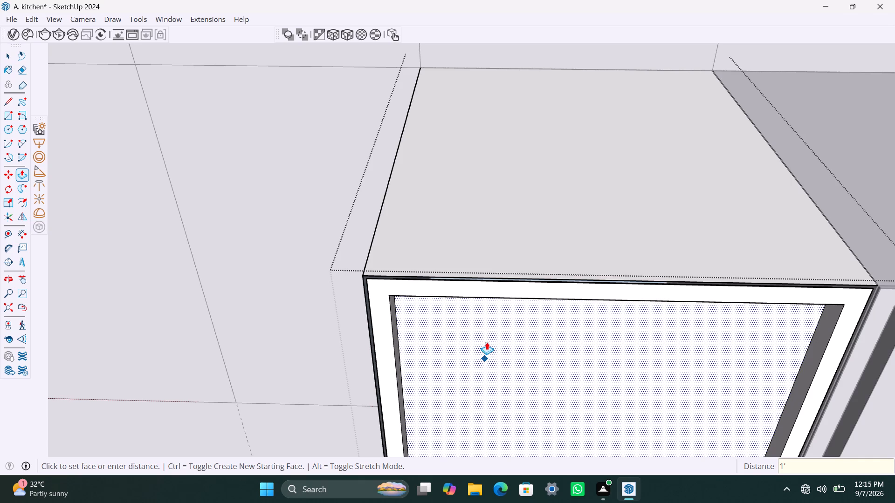
type("3\"")
key("Return")
Draw a rectangle of about 1' 1" by 1' 11 9/16" across the cabinet's opening and make it a group.
scroll(479, 300, "down", 2)
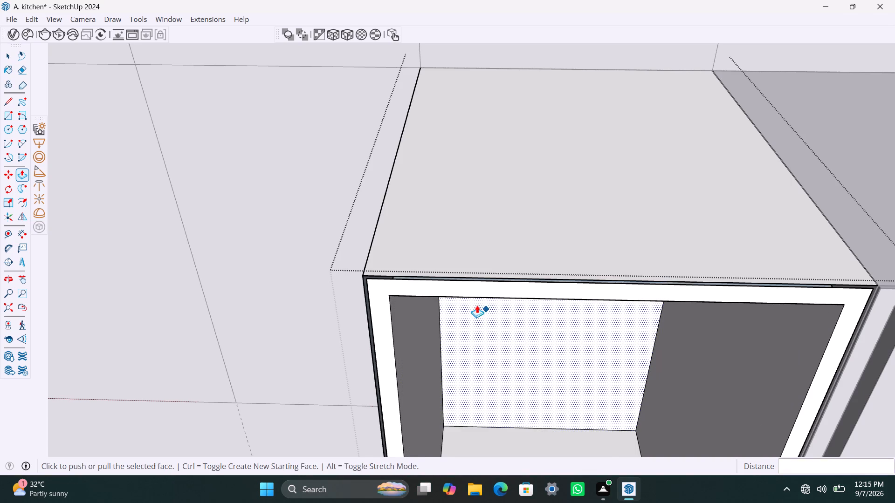
scroll(477, 305, "down", 10)
middle_click_drag(474, 313, 460, 267, "shift")
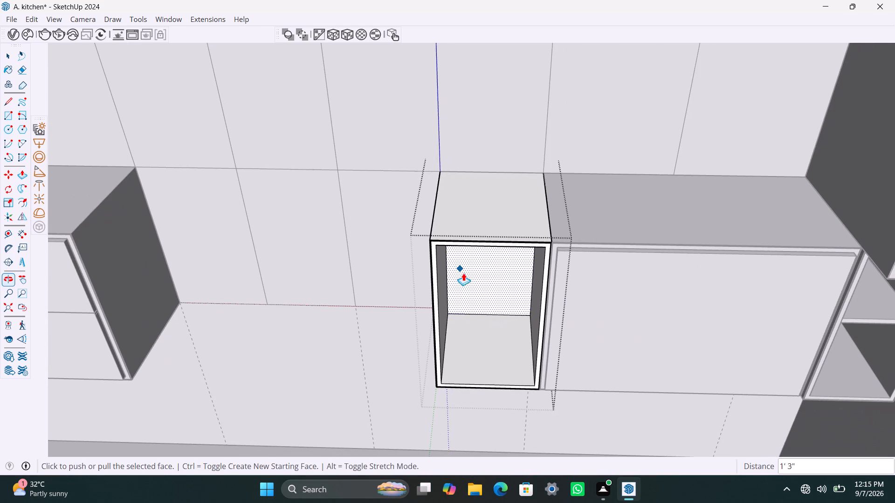
key("space")
key("r")
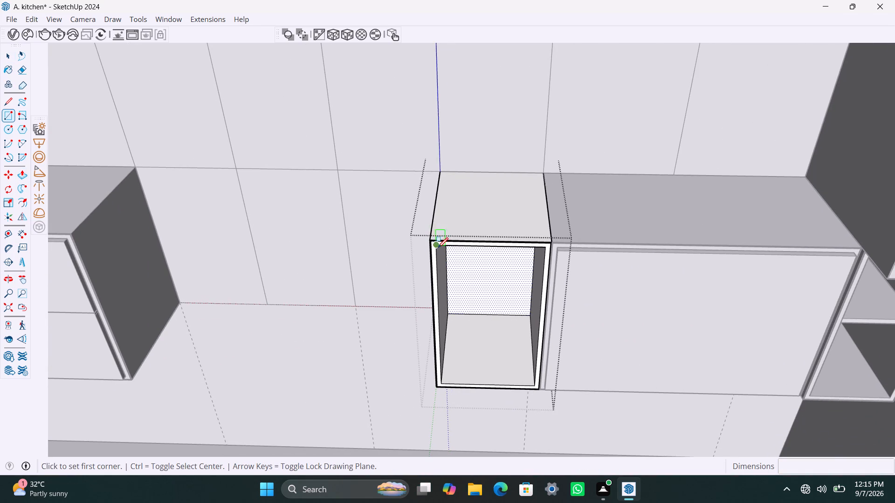
left_click(439, 246)
left_click(537, 381)
key("space")
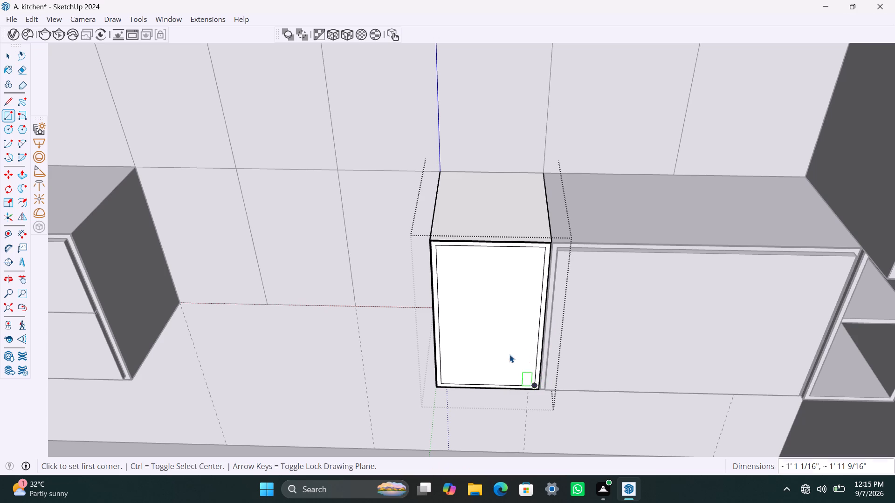
double_click(505, 347)
right_click(504, 346)
left_click(534, 177)
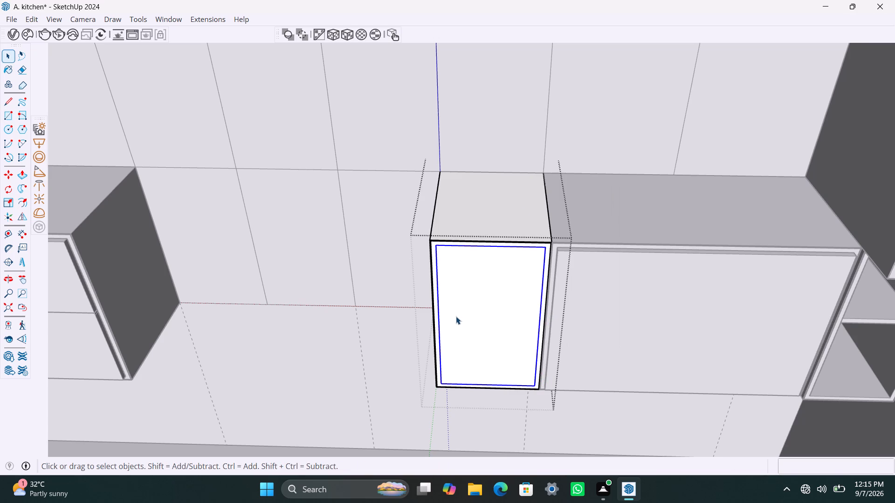
Open the grouped front panel, extrude it 18 mm outward to form the door, and leave group editing.
triple_click(458, 308)
left_click(461, 307)
left_click(461, 307)
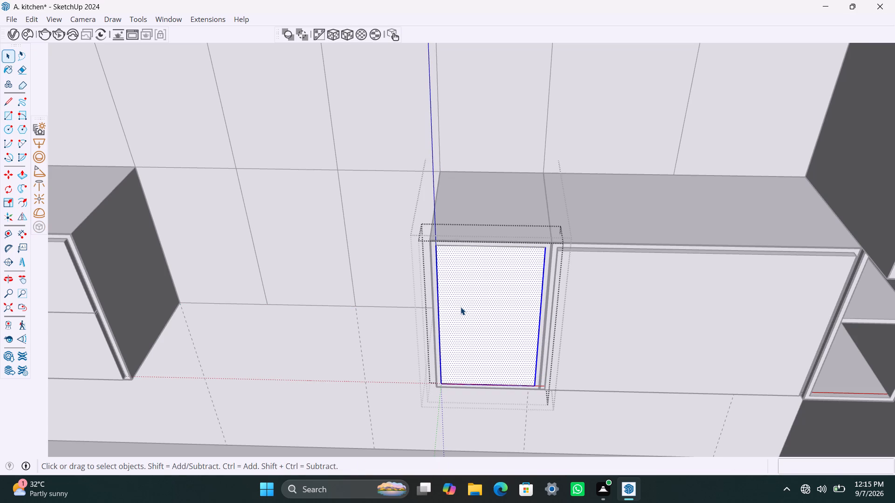
key("p")
left_click(461, 307)
type("18mm")
key("Return")
key("space")
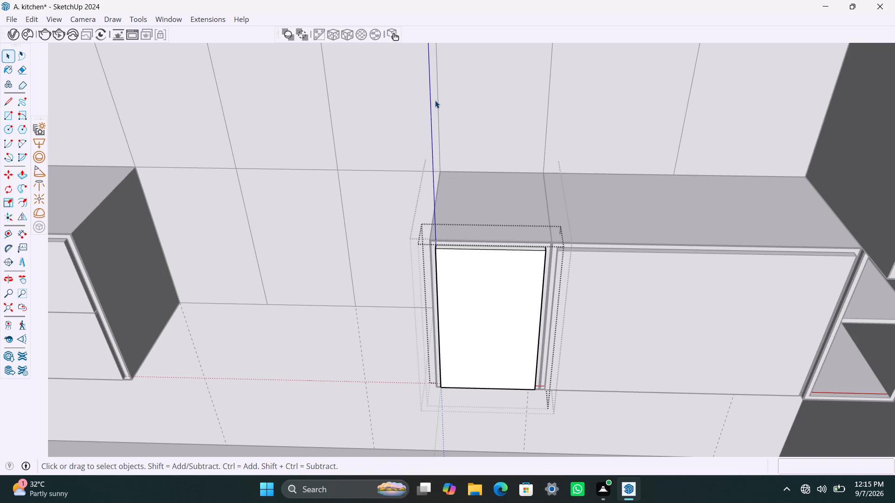
left_click(435, 100)
left_click(399, 213)
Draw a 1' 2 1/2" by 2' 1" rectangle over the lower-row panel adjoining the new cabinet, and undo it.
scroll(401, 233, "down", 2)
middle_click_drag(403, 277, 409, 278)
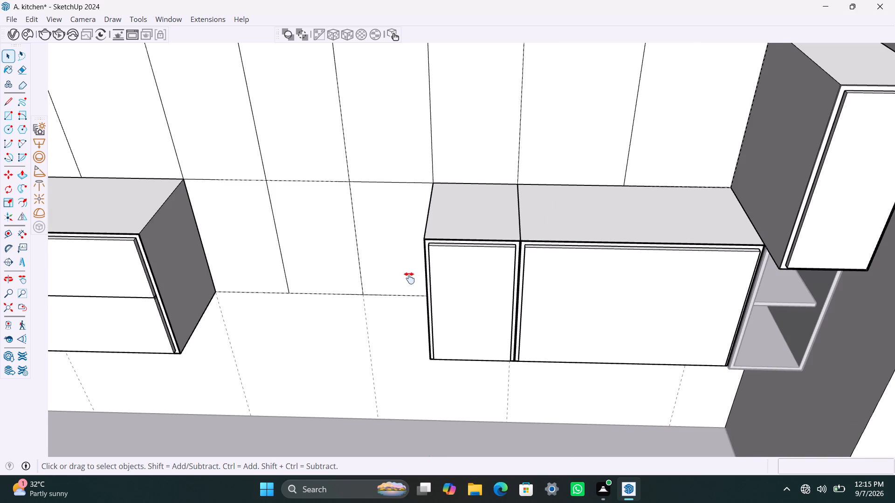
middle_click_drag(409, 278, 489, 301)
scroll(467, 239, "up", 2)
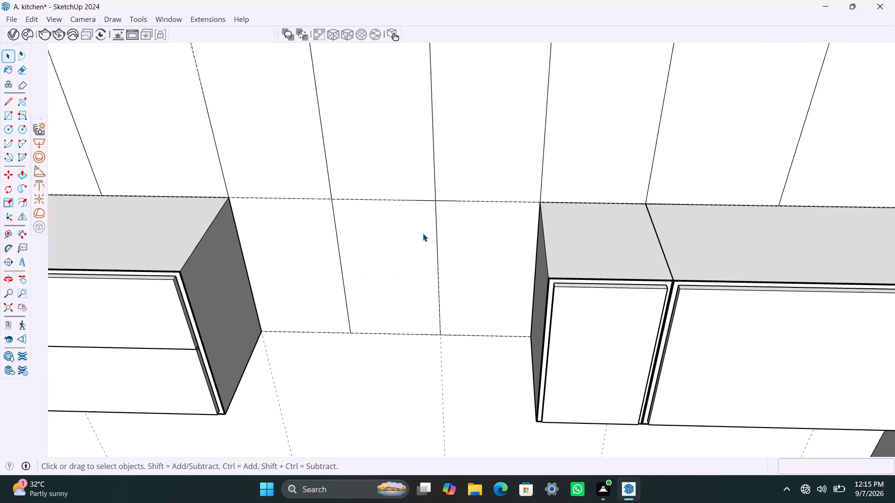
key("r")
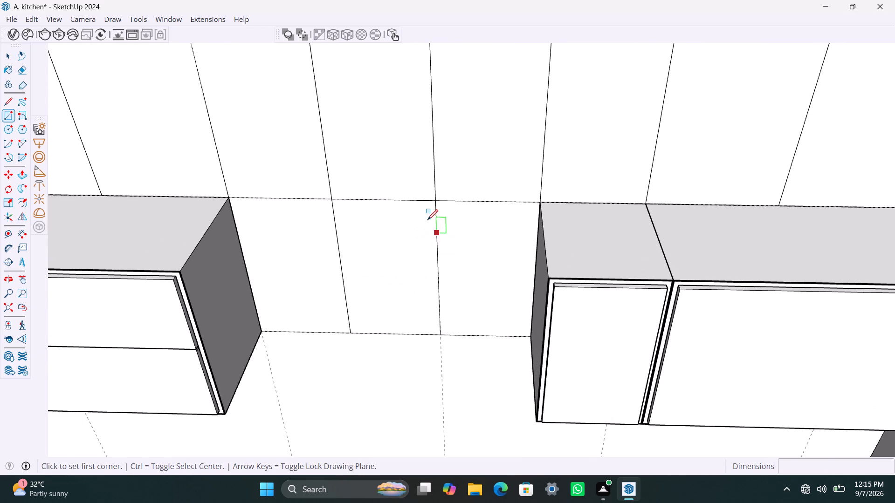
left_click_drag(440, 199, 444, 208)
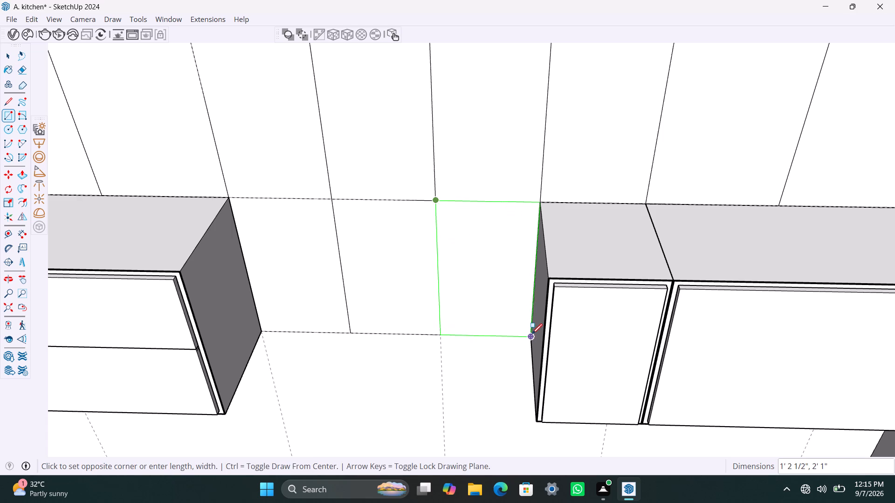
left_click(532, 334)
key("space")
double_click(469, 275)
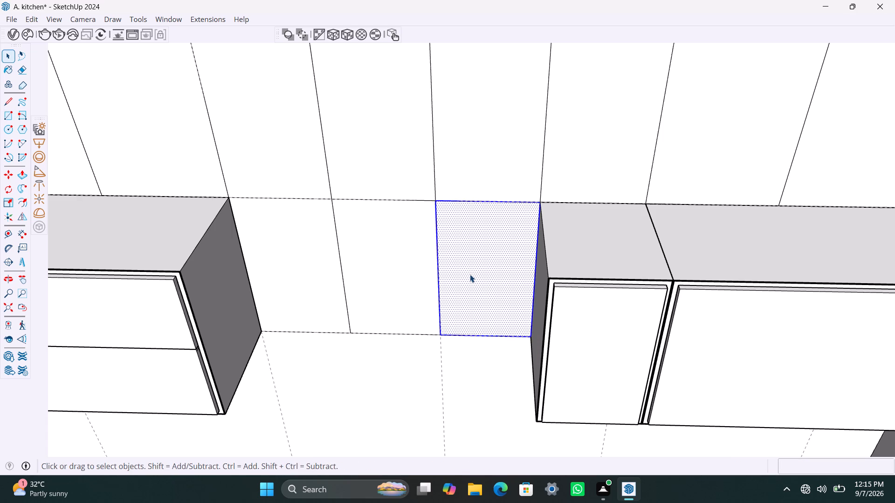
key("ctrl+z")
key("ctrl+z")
Make a group from the lower-row panel adjoining the newly finished cabinet and open the group for editing.
left_click(470, 274)
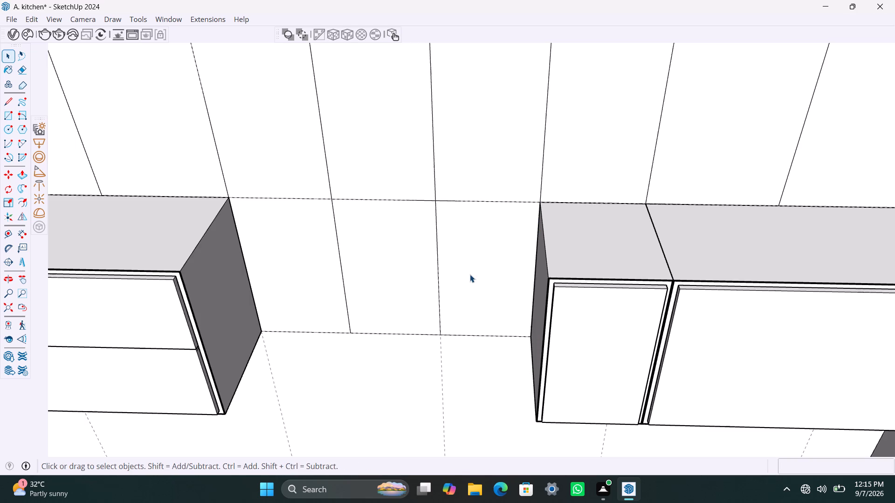
double_click(470, 274)
right_click(470, 274)
left_click(552, 106)
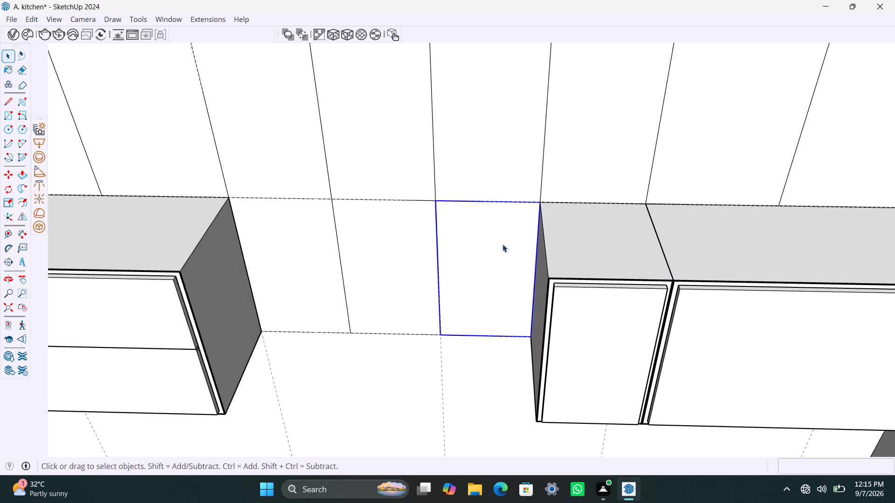
triple_click(487, 255)
Extrude the grouped panel 1' 6" out from the wall, and push its front face back 18 mm.
key("p")
left_click(486, 254)
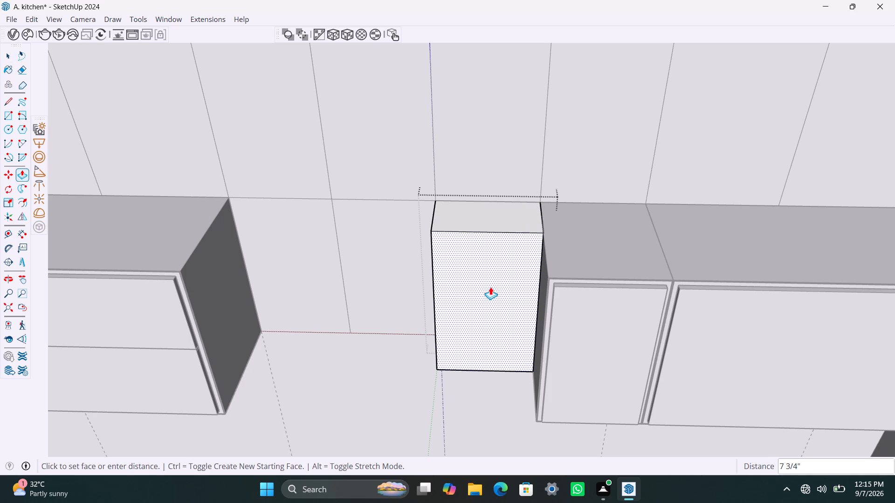
type("1'6\"")
key("Return")
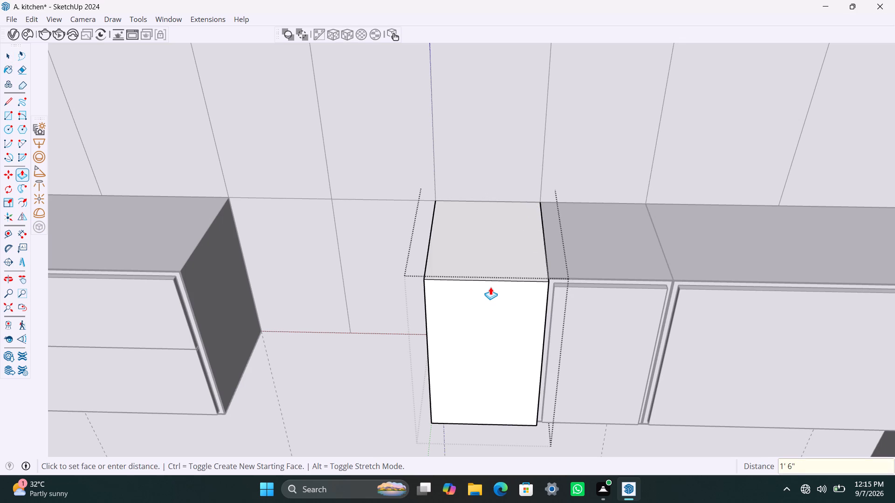
left_click(494, 285)
left_click(499, 322)
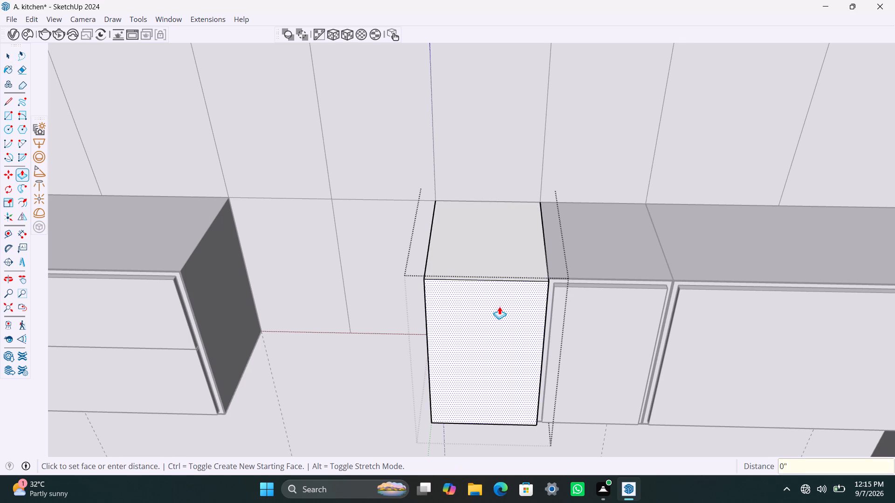
type("18mm")
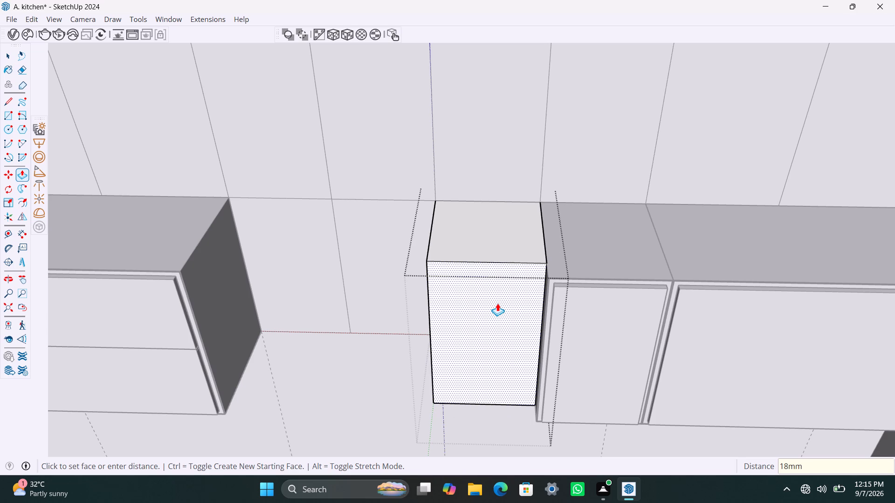
key("Return")
Offset the cabinet's front face inward 2.5 mm and a further 18 mm, and delete the narrow outer strip.
key("space")
left_click(474, 317)
key("f")
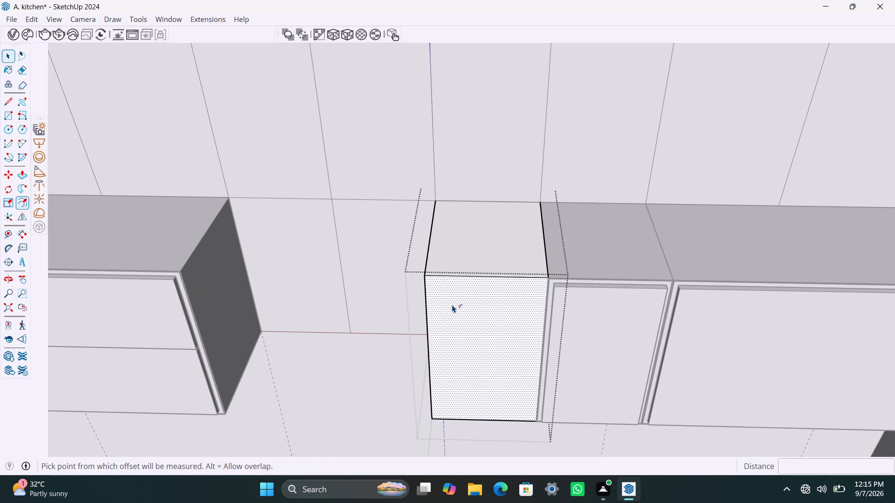
left_click(437, 297)
type("2.5mm")
key("Return")
left_click(446, 291)
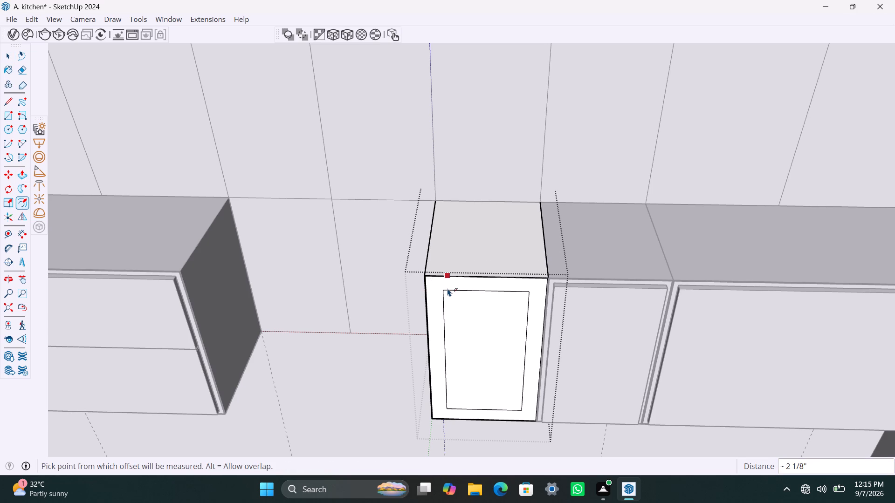
type("18mm")
key("Return")
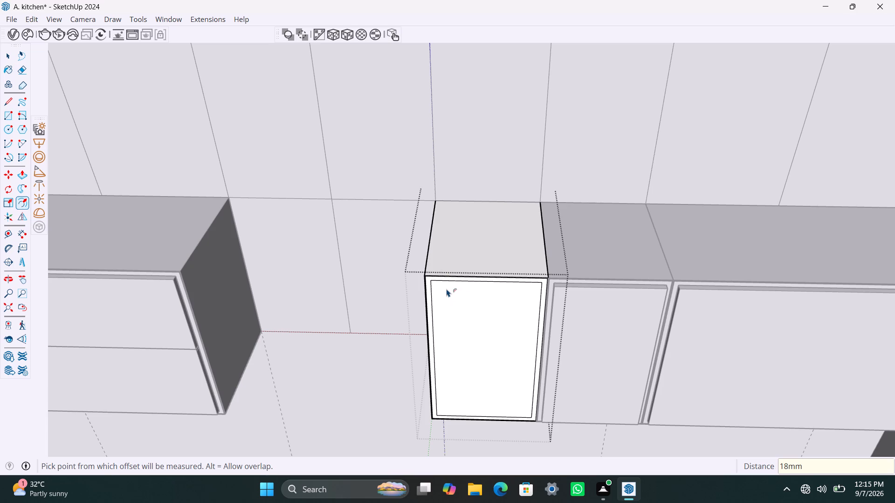
scroll(447, 284, "up", 15)
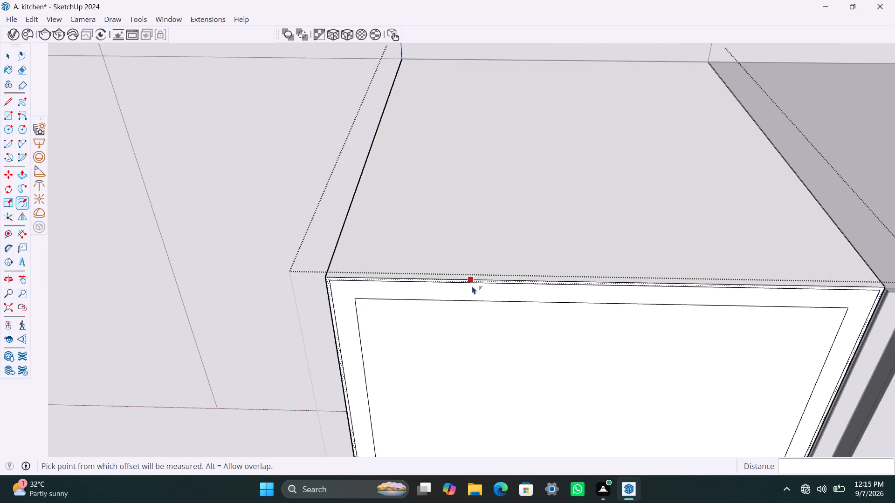
scroll(493, 291, "up", 3)
key("Delete")
left_click(422, 408)
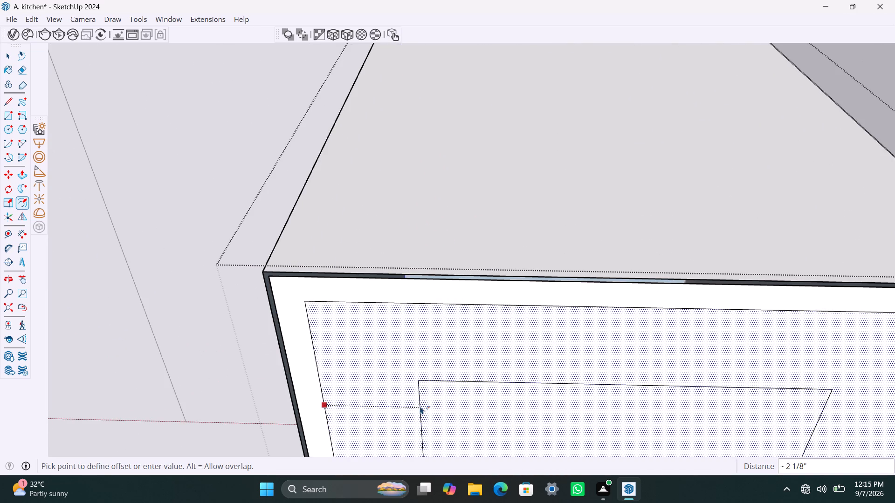
key("ctrl+z")
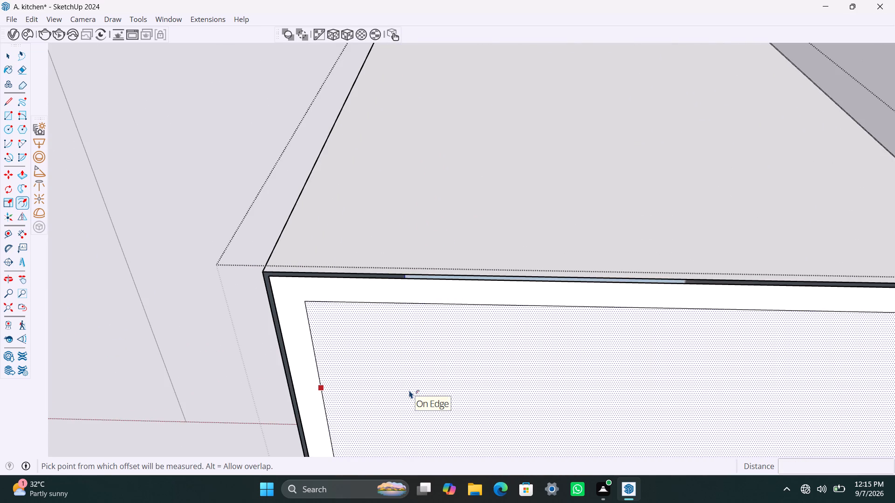
Push the cabinet's inner front face inward 1' 3" to hollow out the body.
key("p")
left_click(409, 388)
type("1'3\"")
key("Return")
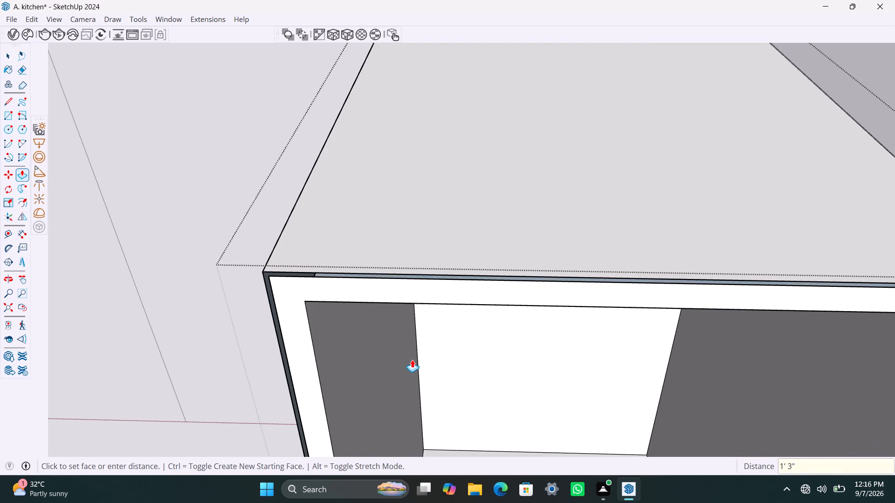
Draw a rectangle covering the hollowed cabinet's front opening, from corner to opposite corner of its inner edge.
key("space")
scroll(401, 251, "down", 14)
middle_click_drag(489, 313, 508, 251)
key("r")
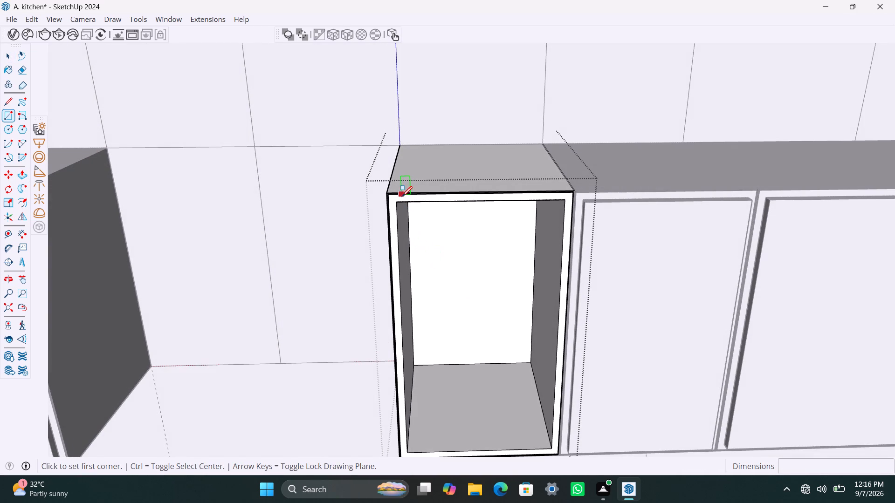
left_click(400, 202)
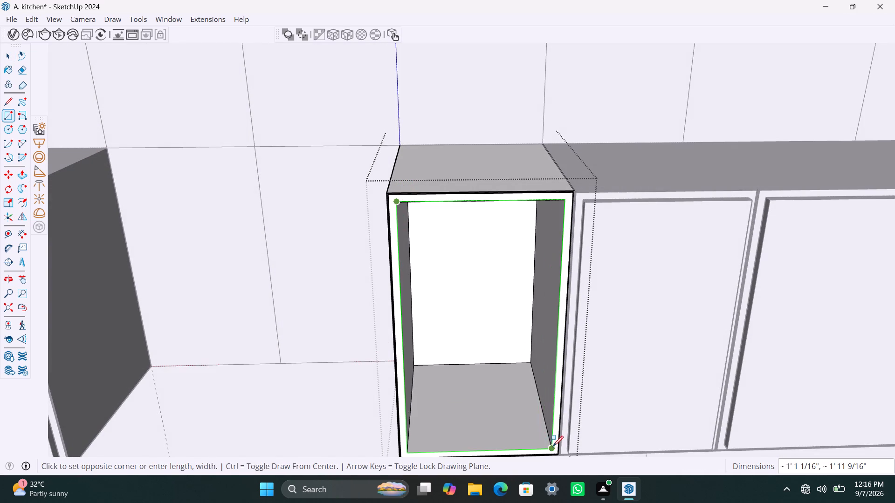
left_click(553, 446)
Make the rectangle over the opening its own group and extrude it 18 mm as the cabinet front.
key("space")
double_click(501, 372)
right_click(501, 372)
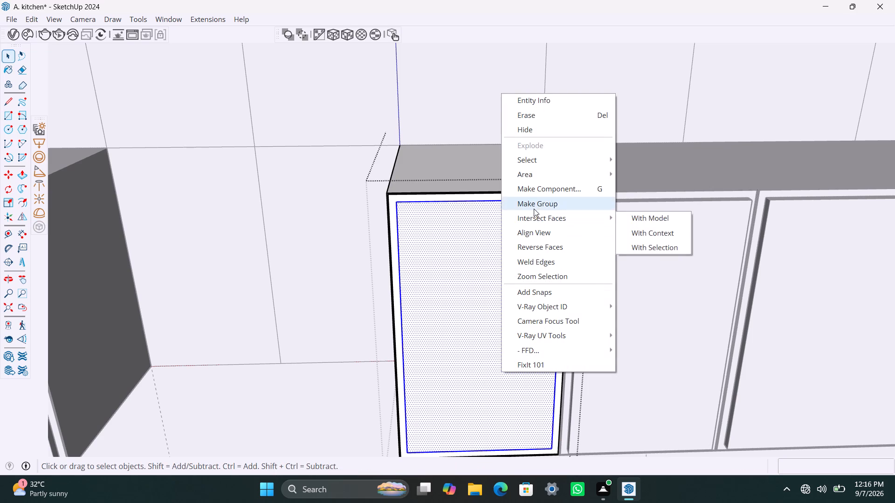
left_click(534, 208)
triple_click(493, 304)
key("p")
left_click(492, 302)
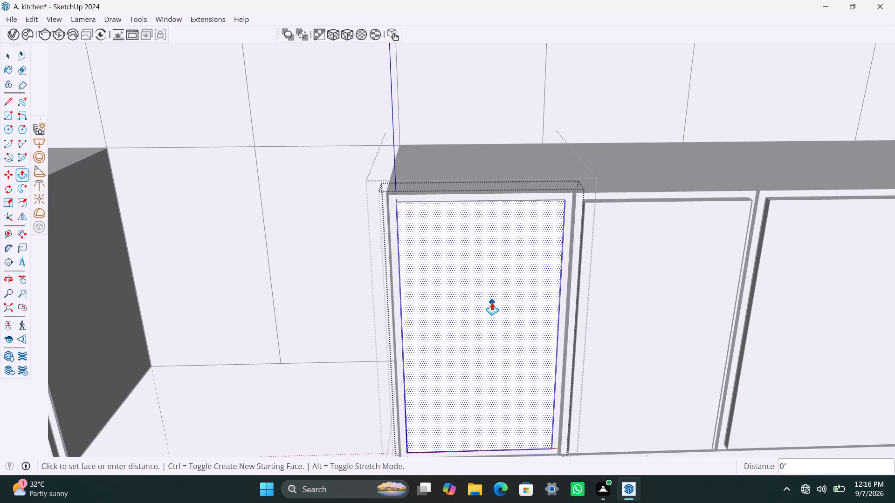
type("18mm")
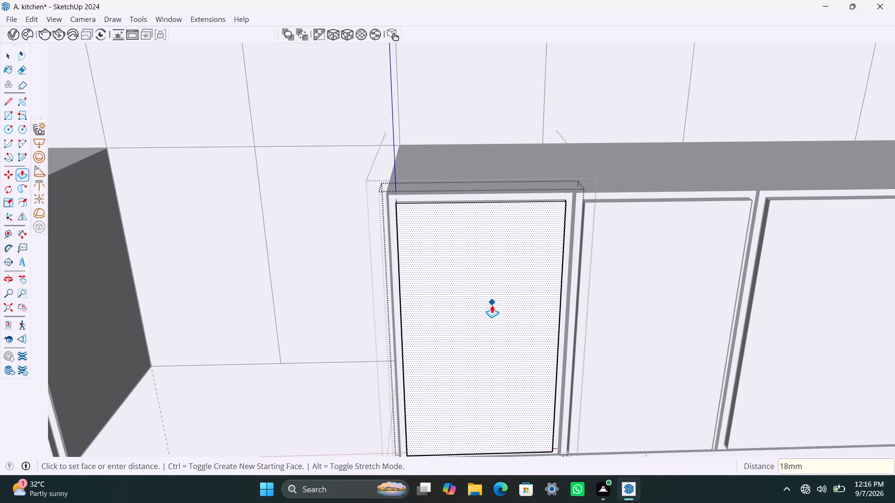
key("Return")
key("space")
left_click(437, 91)
Make a group from the lower-row wall panel adjoining the newly finished cabinet and open the group for editing.
scroll(397, 219, "down", 8)
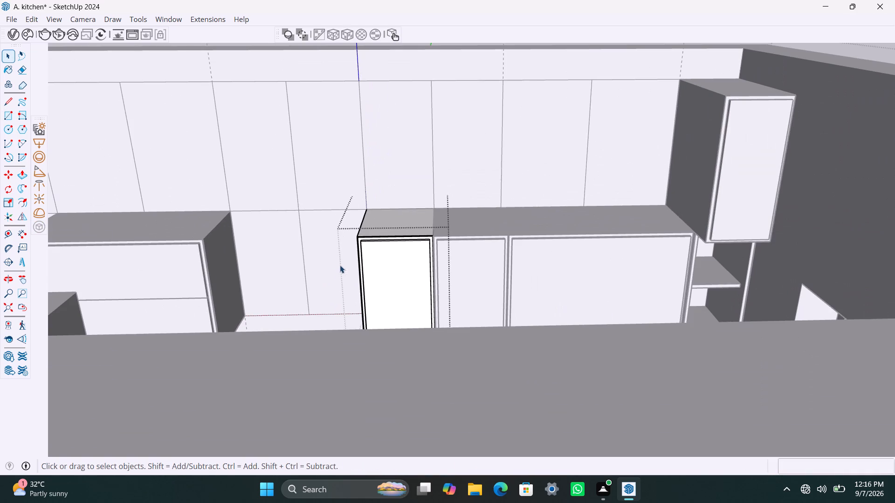
middle_click_drag(334, 270, 393, 306, "shift")
scroll(386, 302, "up", 2)
left_click(383, 287)
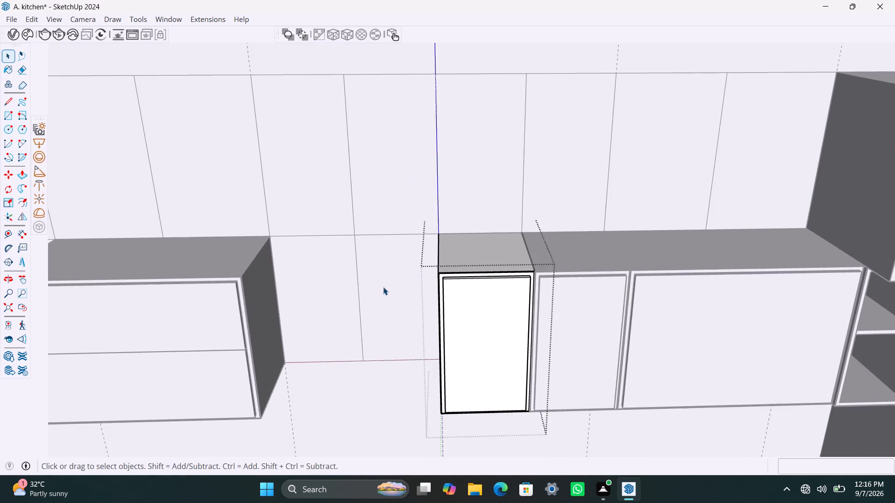
double_click(380, 288)
right_click(380, 286)
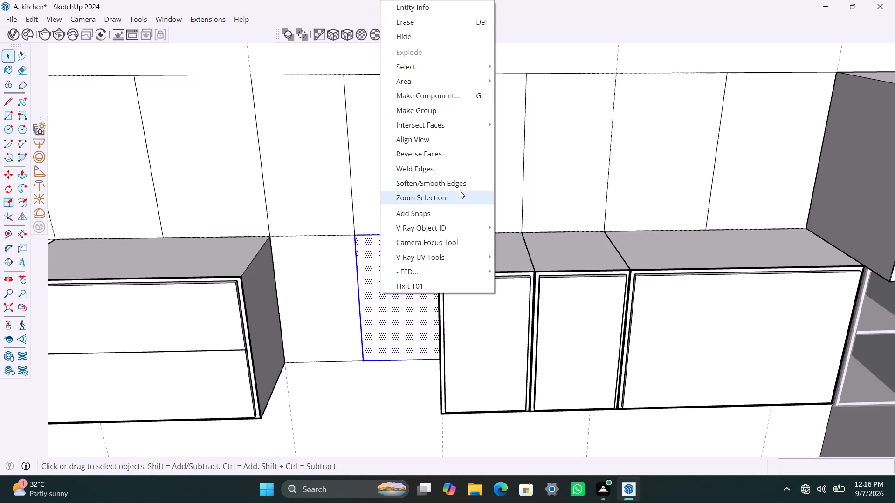
left_click(455, 103)
triple_click(388, 265)
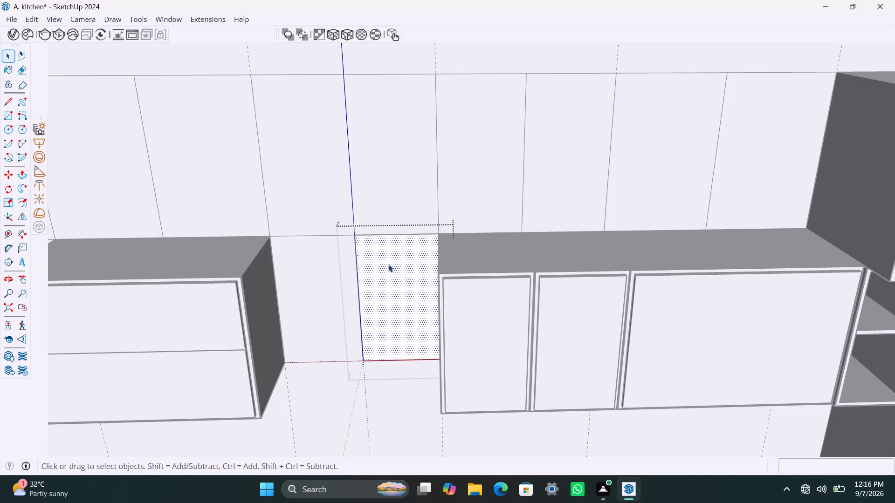
Extrude the grouped panel 1' 6" out from the wall, and push its front face back 18 mm.
key("p")
left_click(388, 263)
type("1'6\"")
key("Return")
key("space")
left_click(392, 298)
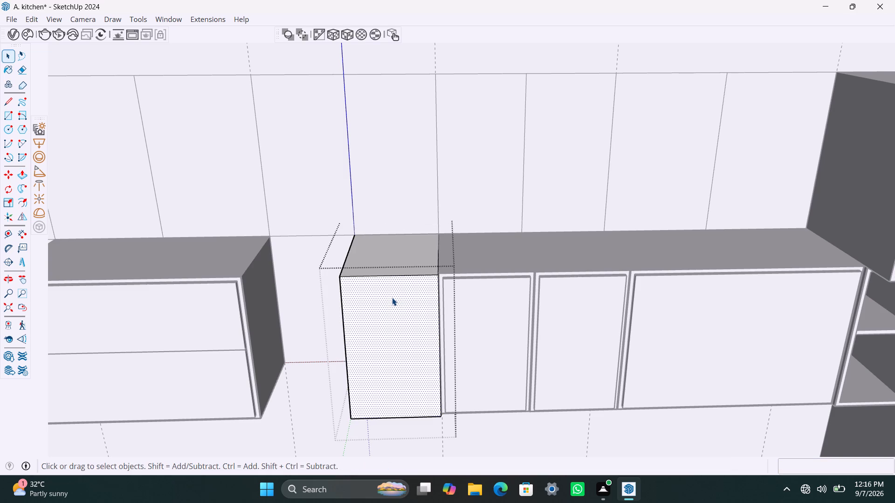
key("p")
left_click(393, 297)
type("18mm")
key("Return")
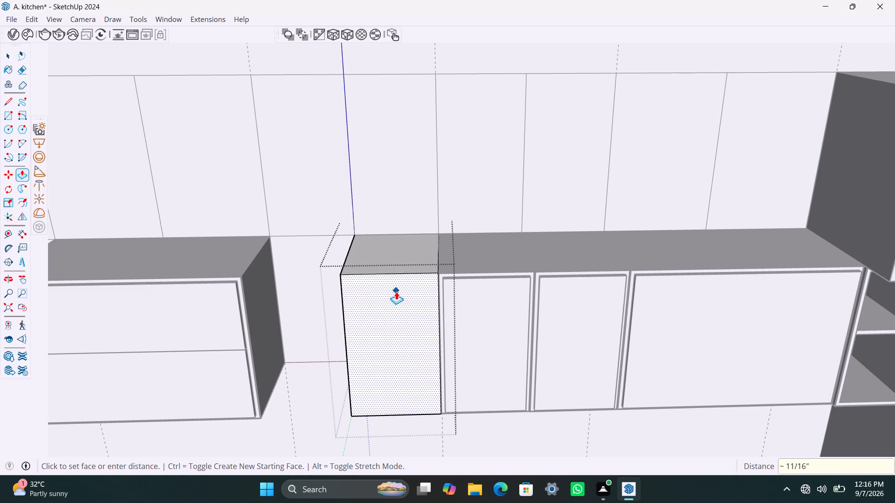
Offset the cabinet's front face inward 2.5 mm and a further 18 mm, and delete the narrow outer strip.
key("f")
left_click(350, 294)
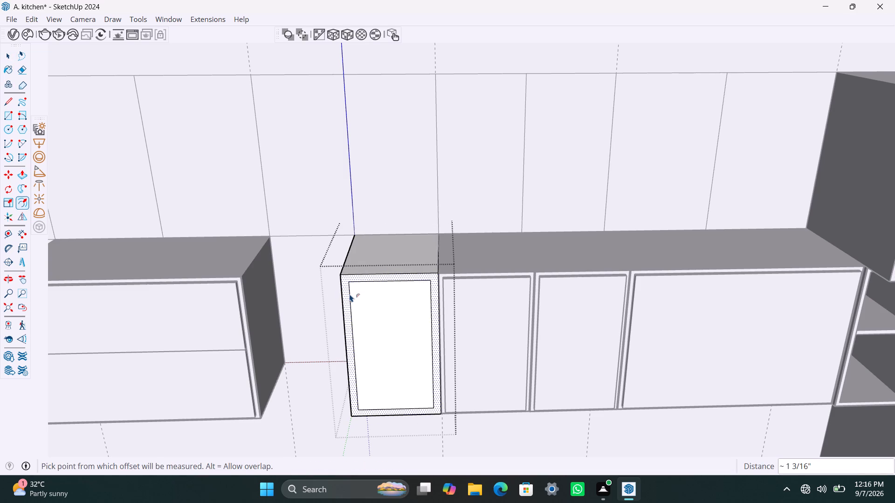
type("2.5mm")
key("Return")
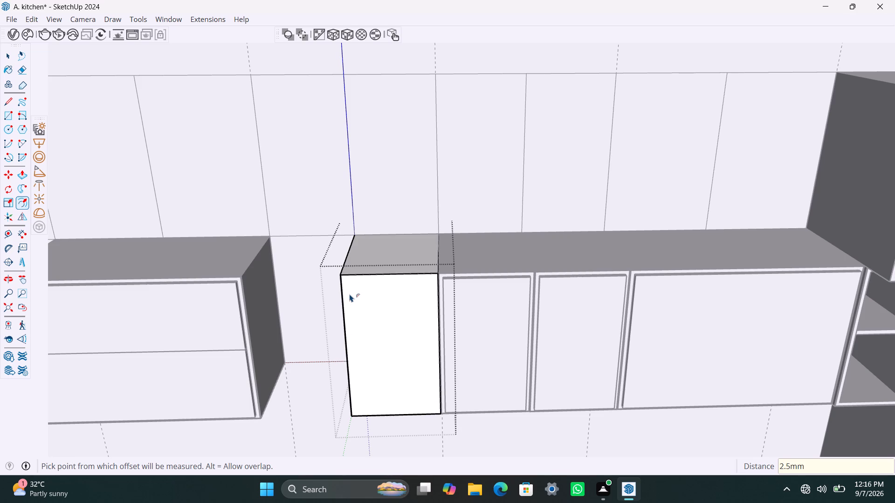
left_click(366, 295)
type("18")
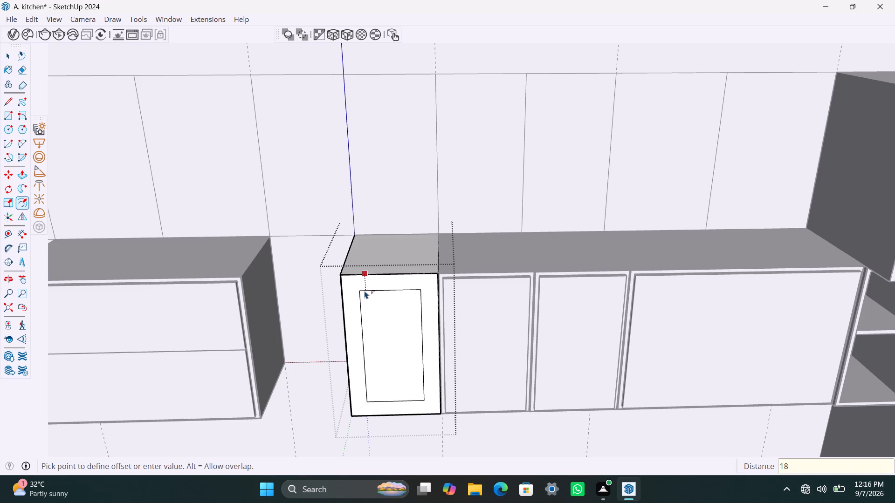
type("mm")
key("Return")
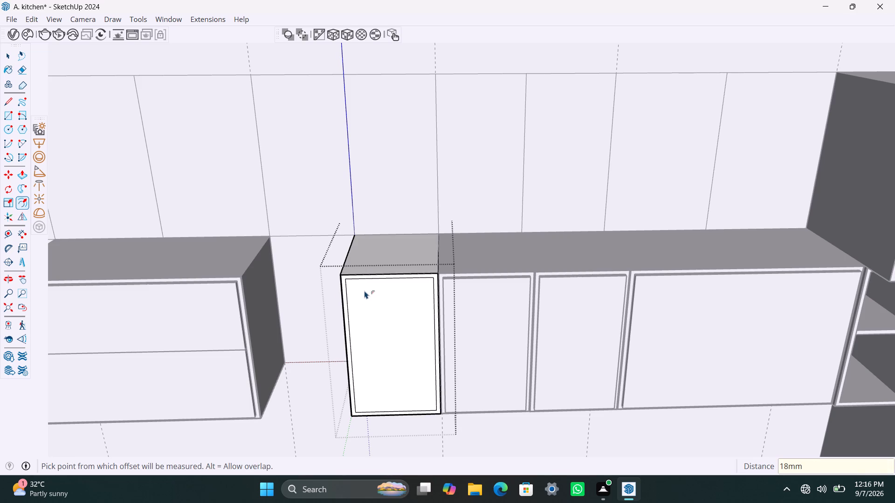
key("space")
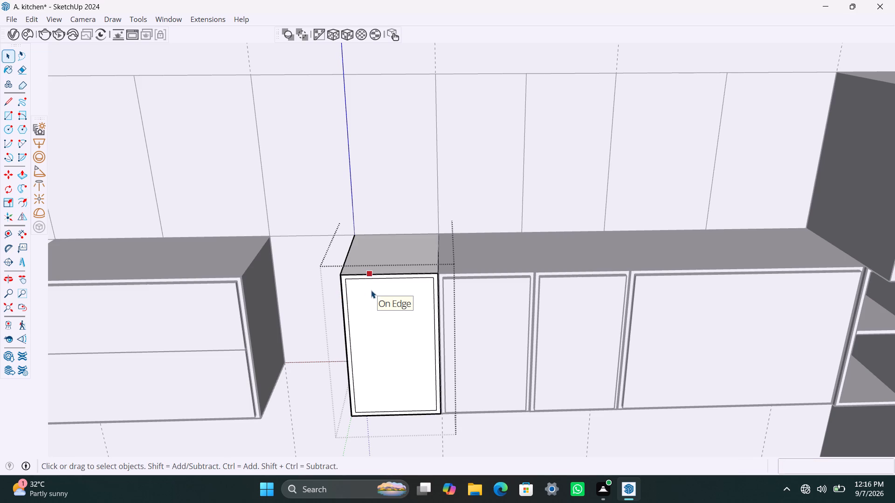
key("Delete")
Push the cabinet's inner front face inward 1' 3" to hollow out the body.
scroll(378, 324, "up", 6)
left_click(378, 309)
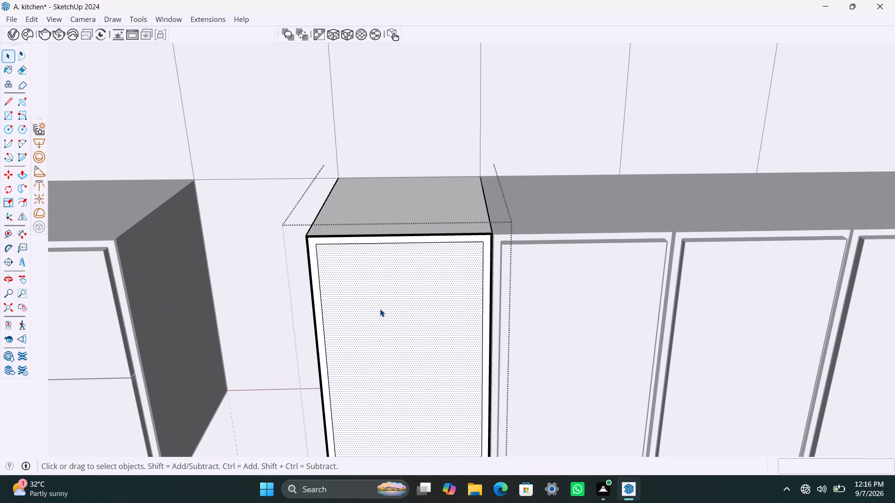
key("p")
left_click(380, 308)
type("1'")
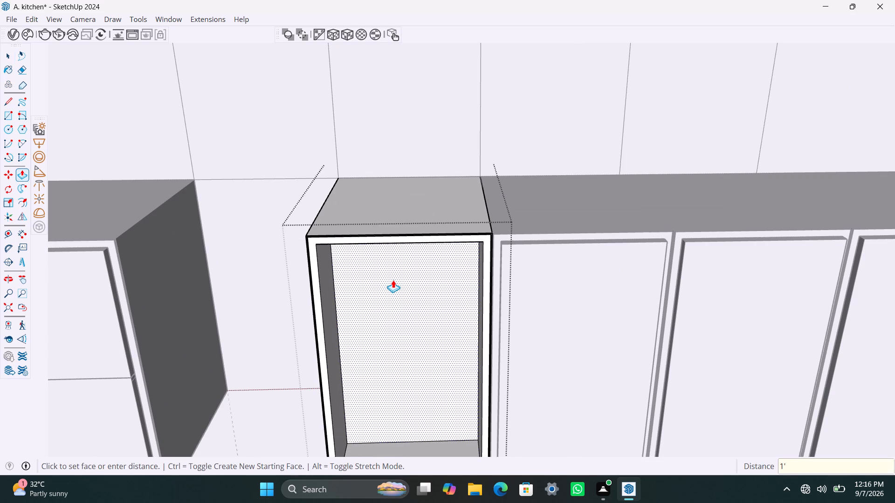
type("3\"")
key("Return")
key("space")
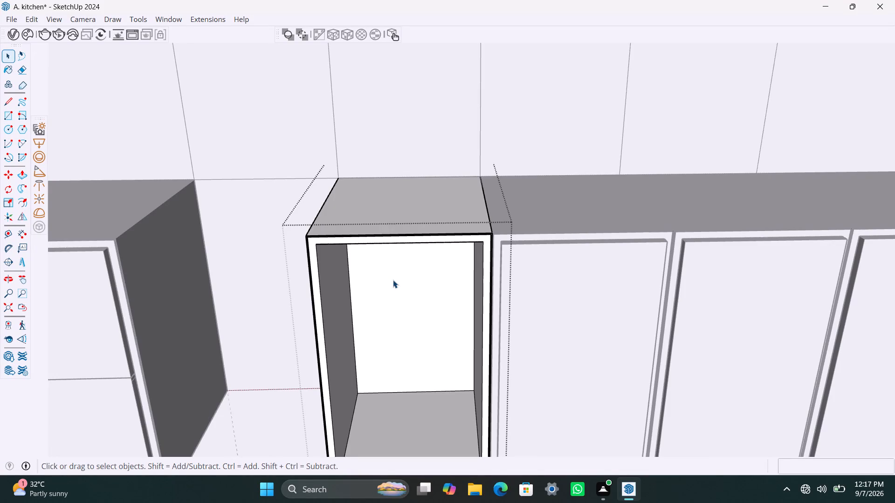
Draw a rectangle covering the front opening of the newly hollowed cabinet.
key("r")
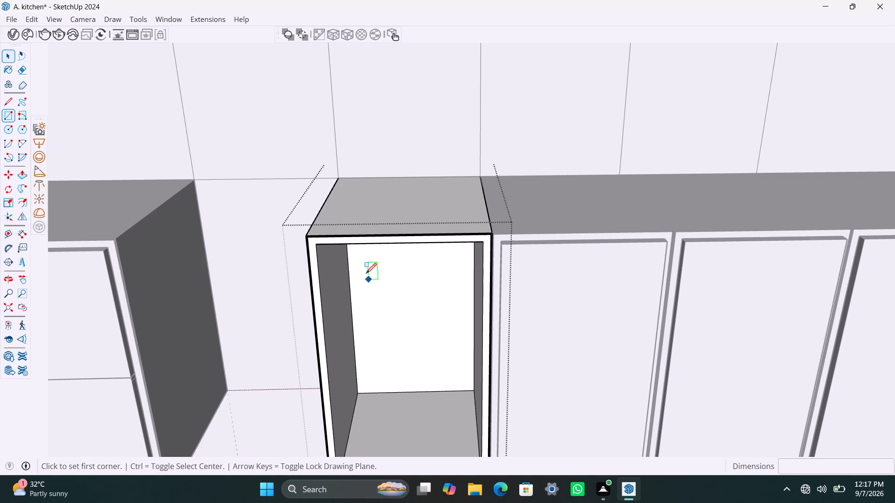
left_click(316, 245)
scroll(404, 384, "down", 3)
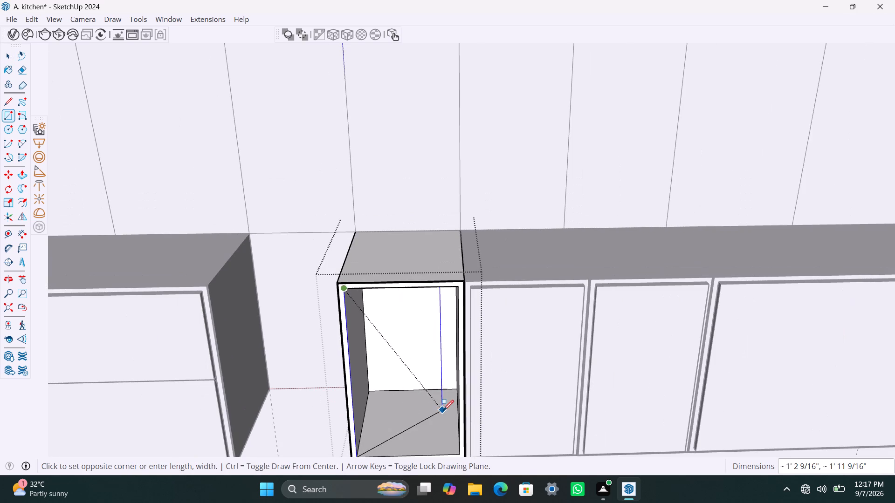
middle_click_drag(447, 409, 451, 362, "shift")
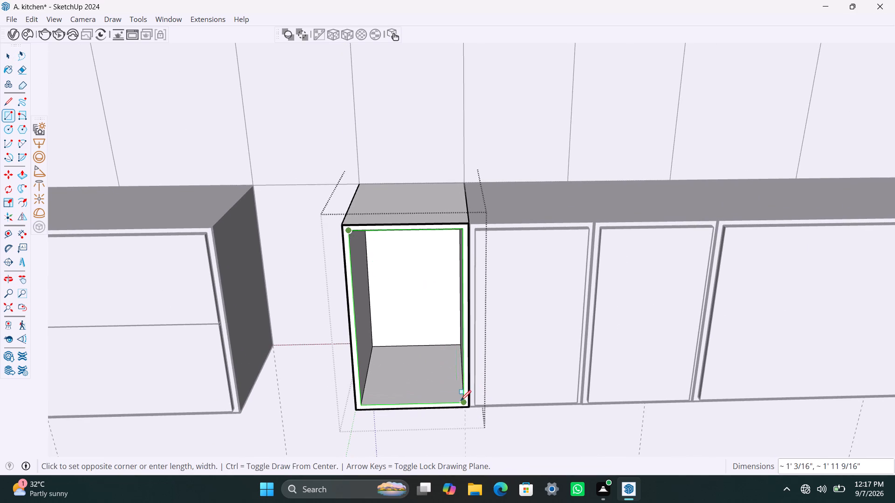
left_click(464, 401)
Make the rectangle over this opening its own group and extrude it 18 mm as the cabinet front.
key("space")
double_click(428, 365)
right_click(428, 364)
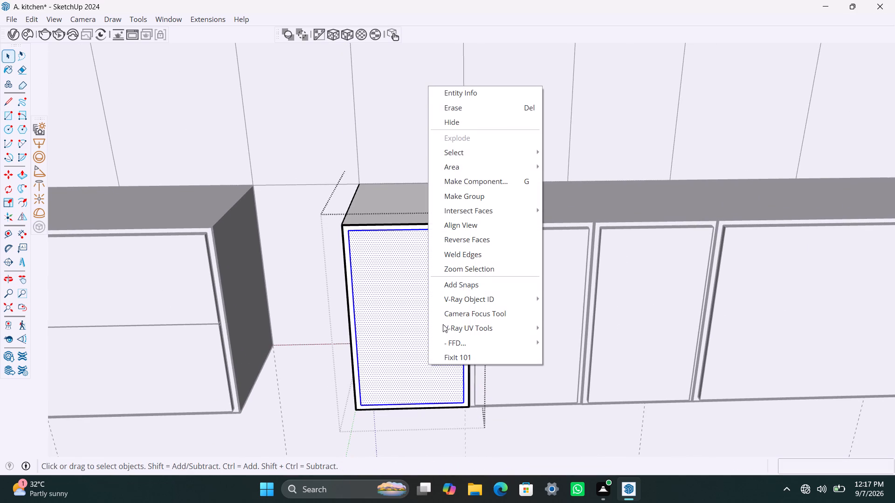
left_click(471, 196)
triple_click(406, 328)
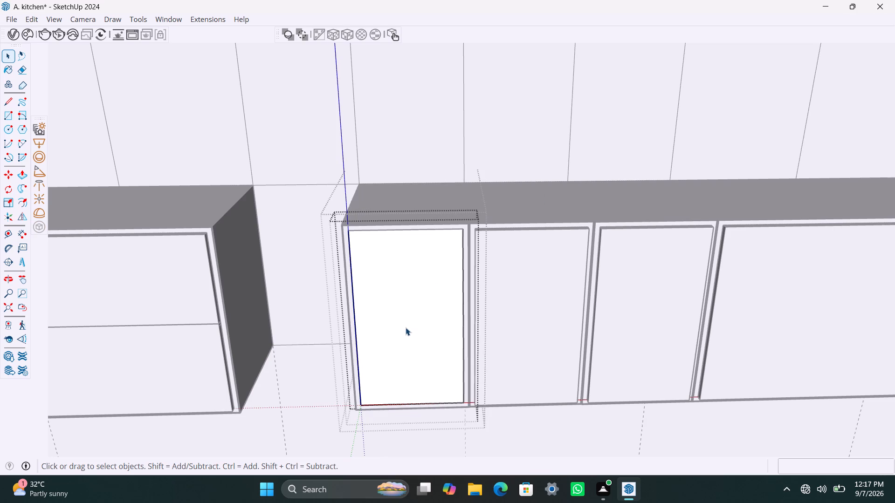
key("p")
left_click(406, 326)
type("18mm")
key("Return")
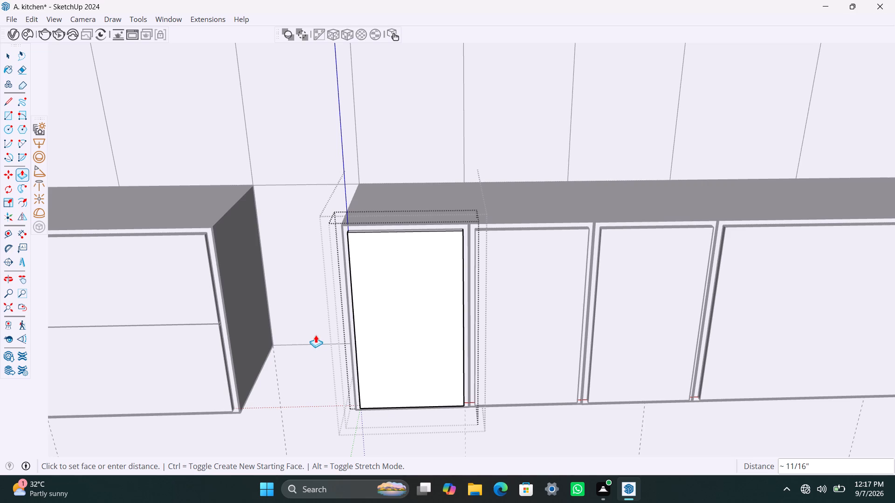
key("space")
left_click(285, 302)
Make a group from the remaining lower-row wall panel between the two cabinet runs and open it for editing.
scroll(266, 277, "down", 1)
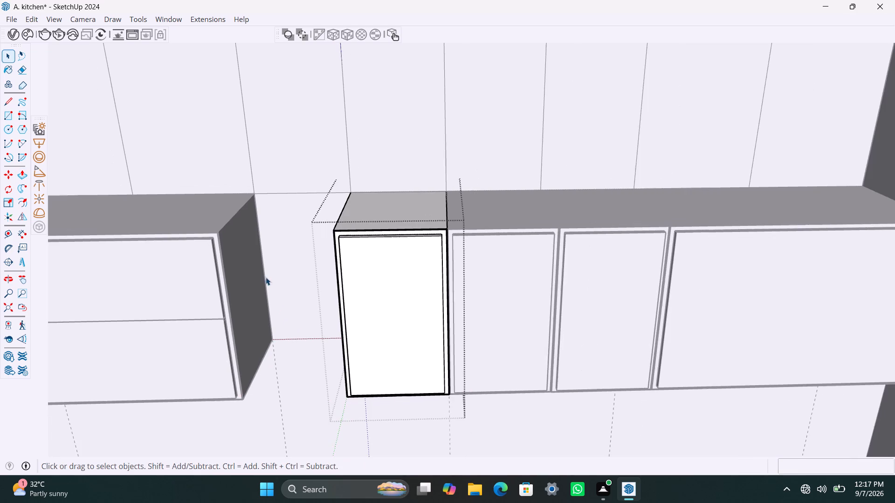
left_click(270, 268)
scroll(289, 283, "down", 1)
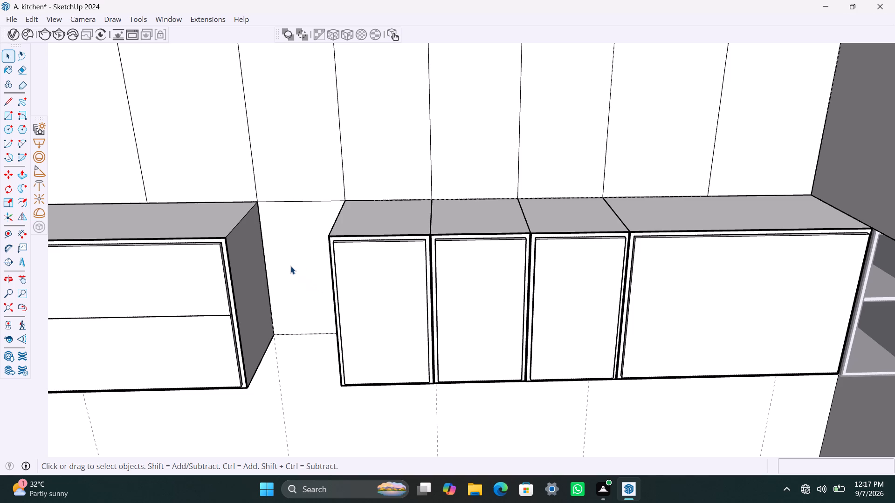
double_click(290, 266)
right_click(290, 265)
left_click(358, 109)
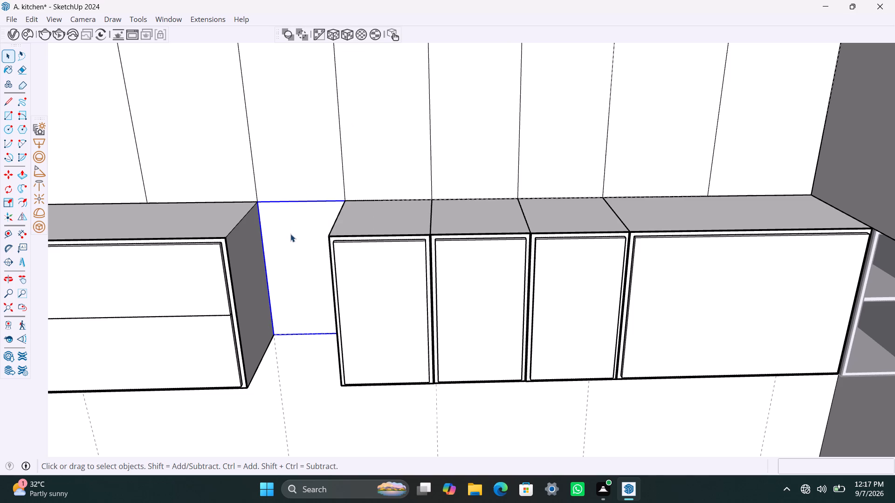
double_click(289, 234)
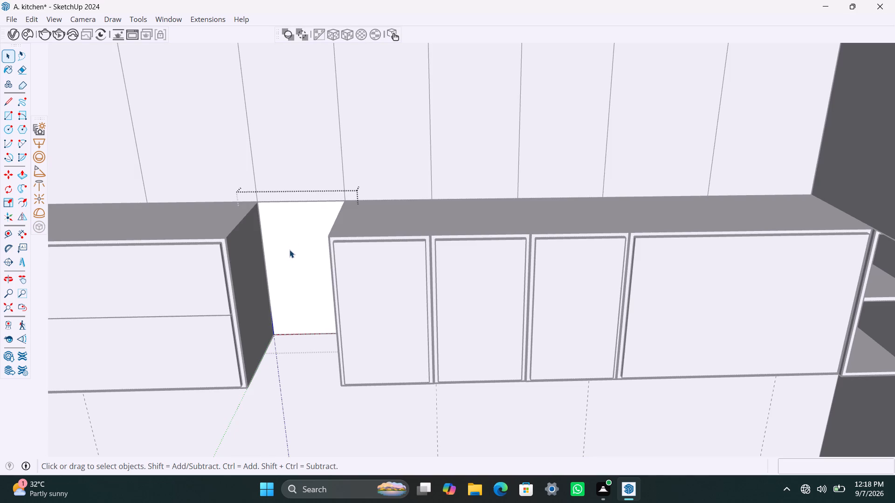
Extrude the gap panel 1' 6" out from the wall, and push its front face back 18 mm.
scroll(289, 250, "up", 2)
left_click(291, 250)
key("p")
left_click(291, 250)
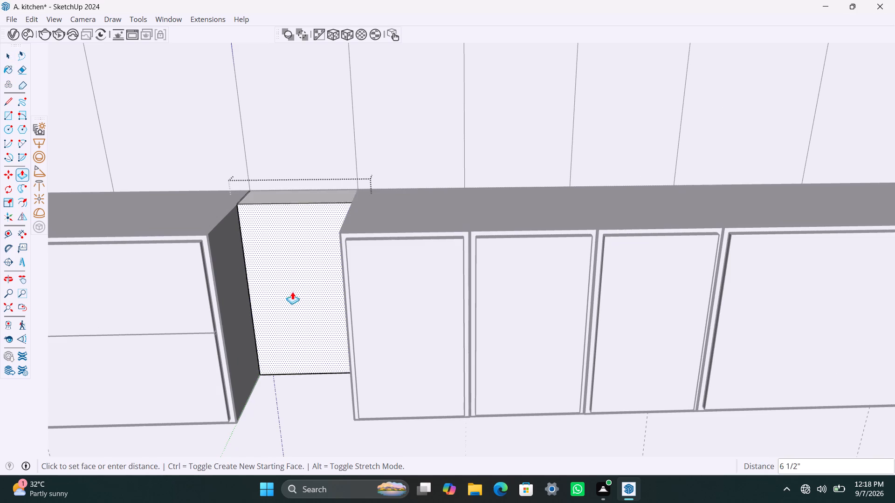
type("1'6\"")
key("Return")
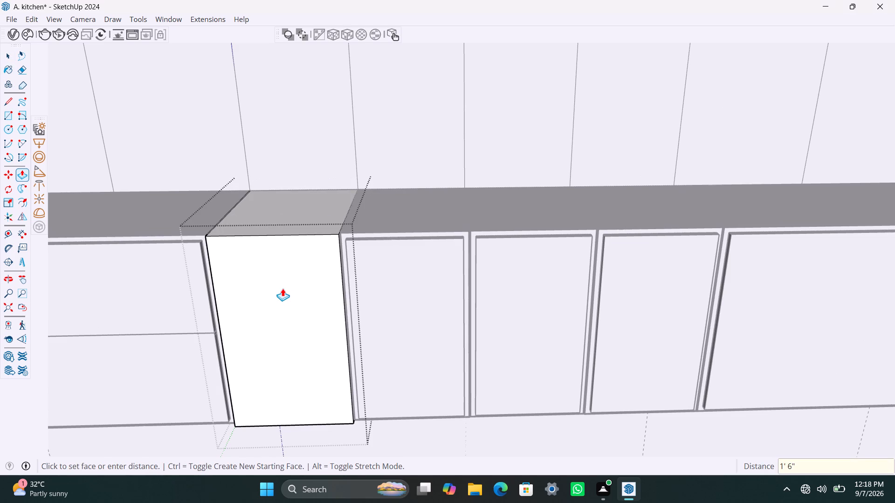
left_click(282, 287)
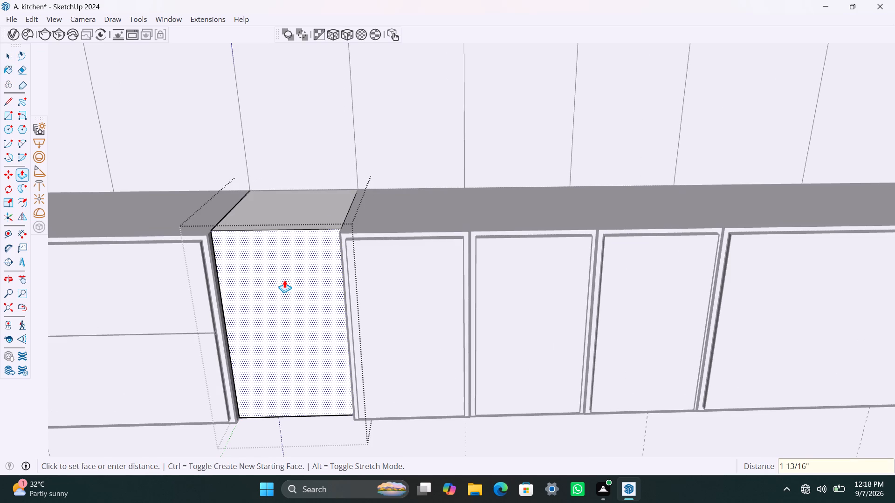
key("1")
type("8mm")
key("Return")
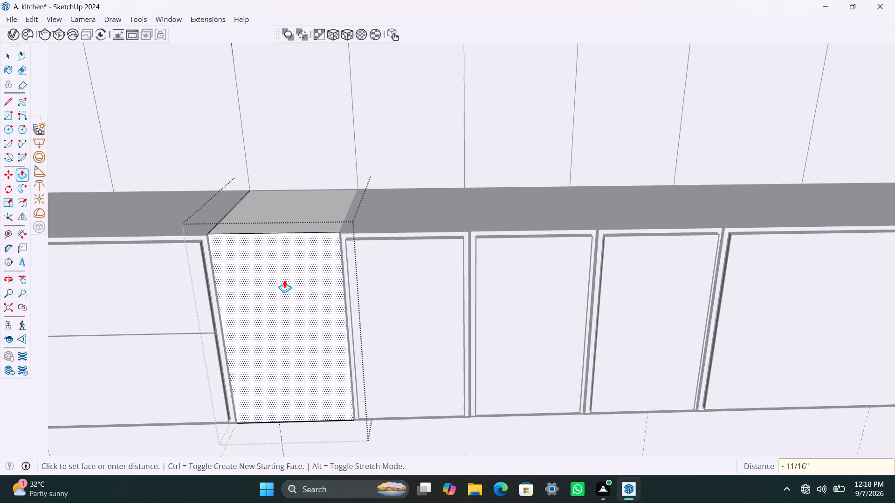
Offset the gap cabinet's front face inward 2.5 mm and a further 18 mm, and delete the outer 2.5 mm strip.
key("f")
left_click(226, 259)
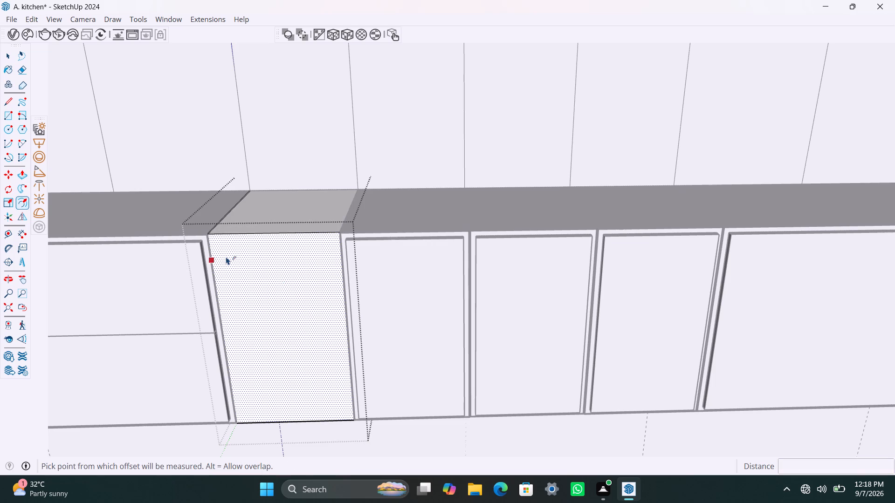
type("2.5mm")
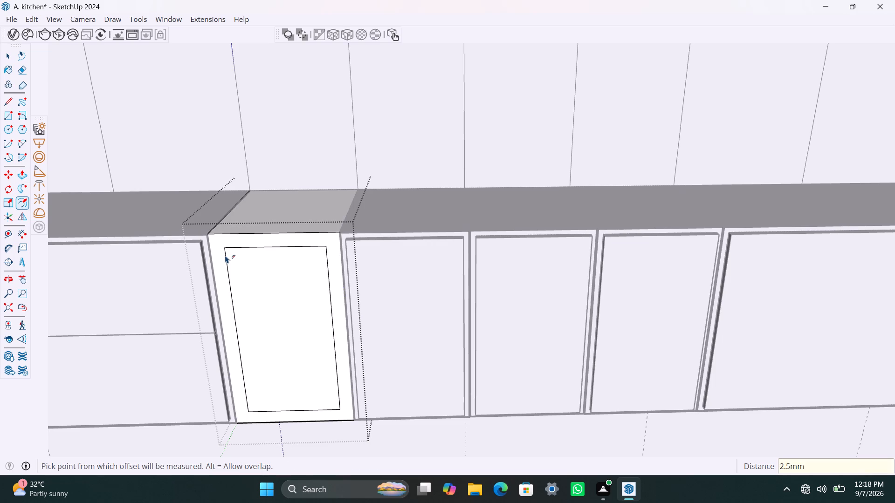
key("Return")
left_click(226, 254)
type("18mm")
key("Return")
scroll(228, 243, "up", 4)
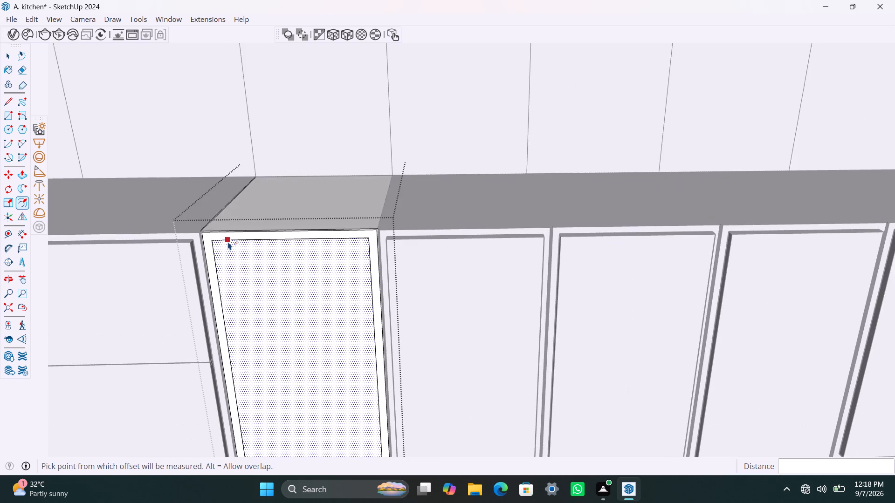
scroll(228, 242, "up", 13)
scroll(263, 224, "up", 3)
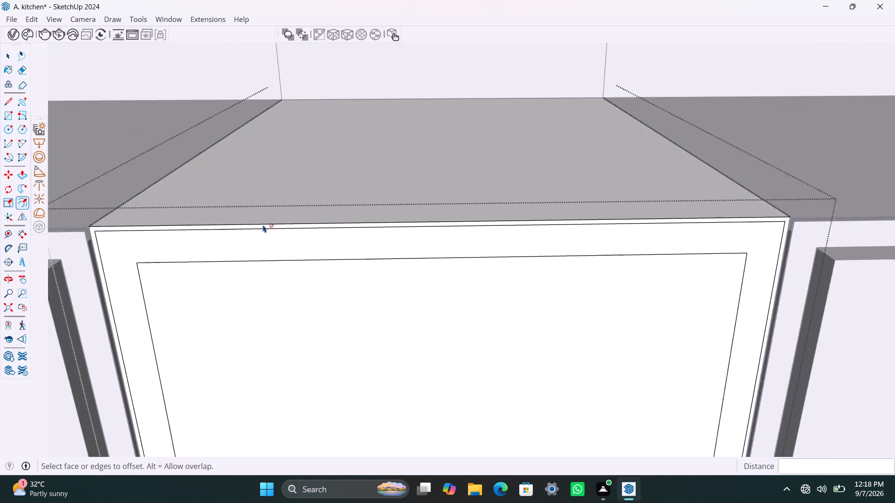
left_click(268, 228)
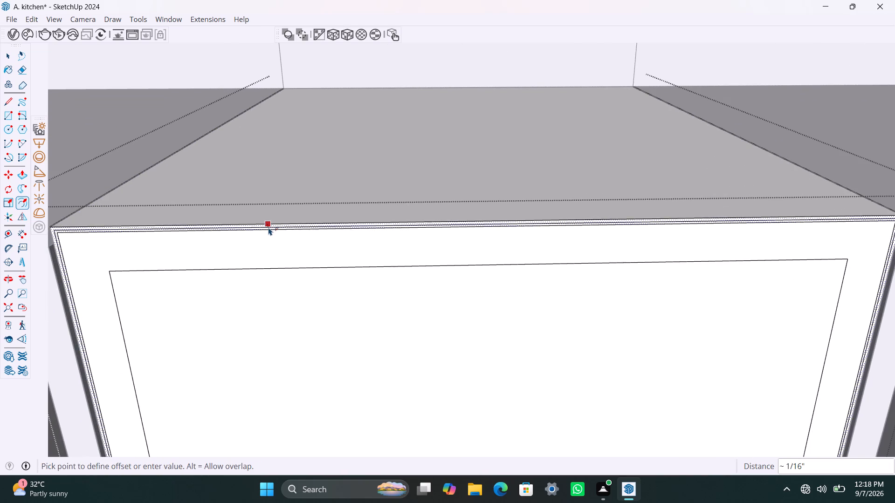
key("Delete")
Push the inner front face of the gap cabinet back 1' 3" to hollow it out.
key("space")
left_click(289, 328)
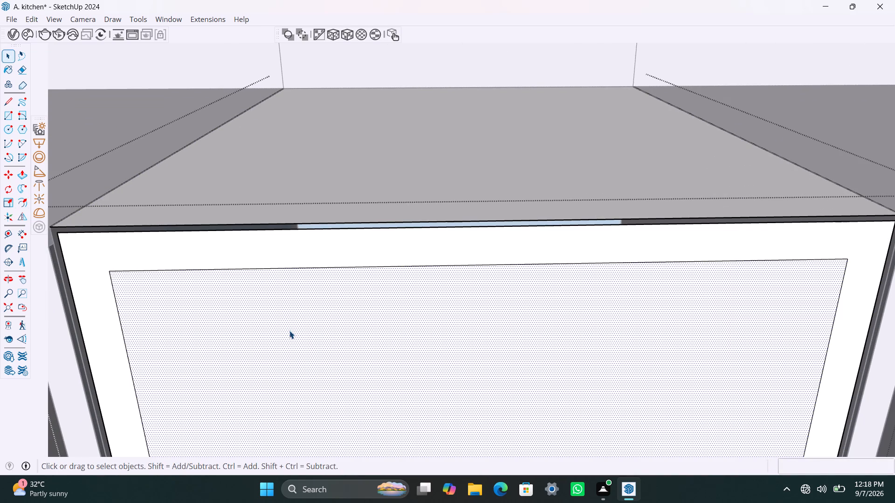
key("p")
left_click(289, 330)
type("1'")
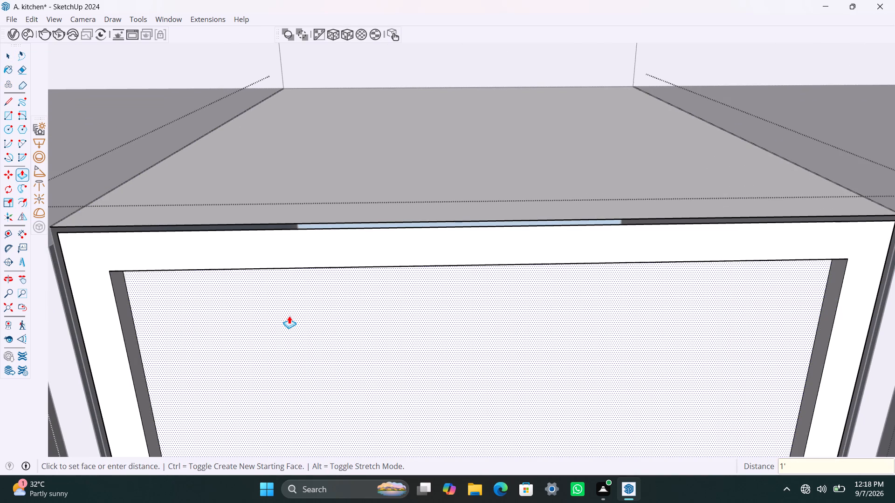
type("3\"")
key("Return")
key("space")
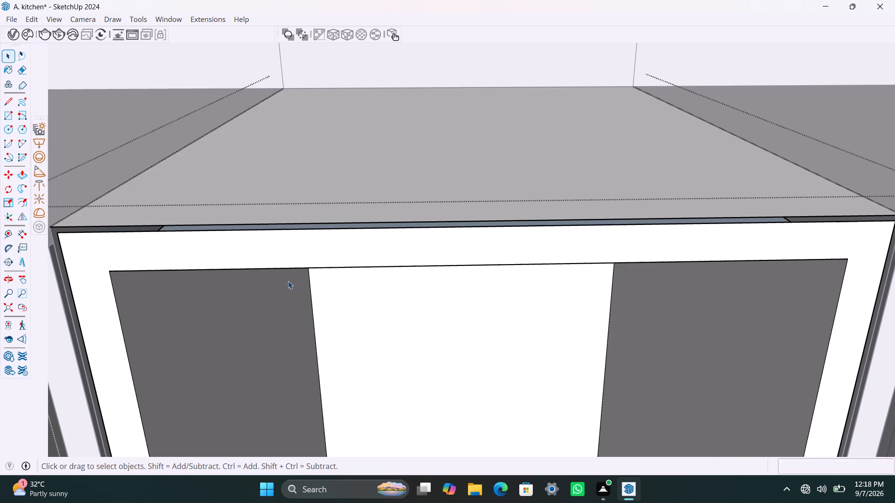
Draw a rectangle covering the front opening of the hollowed gap cabinet.
scroll(288, 294, "down", 9)
middle_click_drag(330, 296, 335, 204, "shift")
scroll(338, 222, "down", 3)
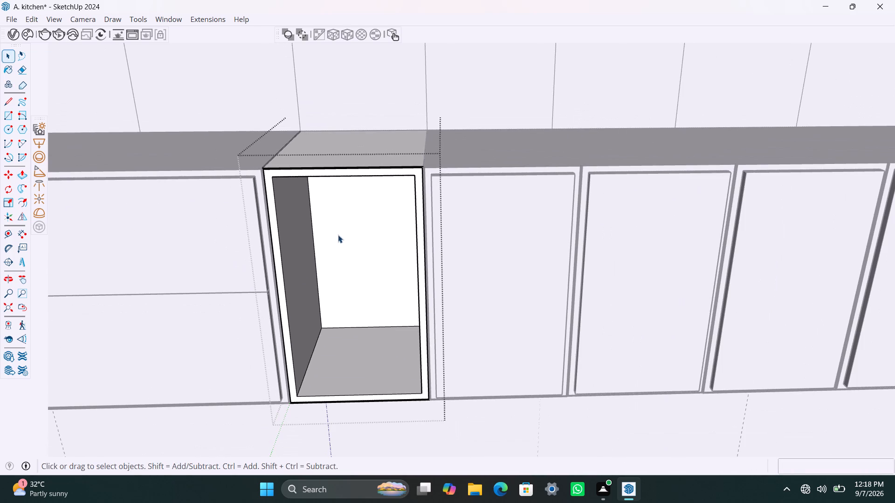
key("r")
left_click(271, 173)
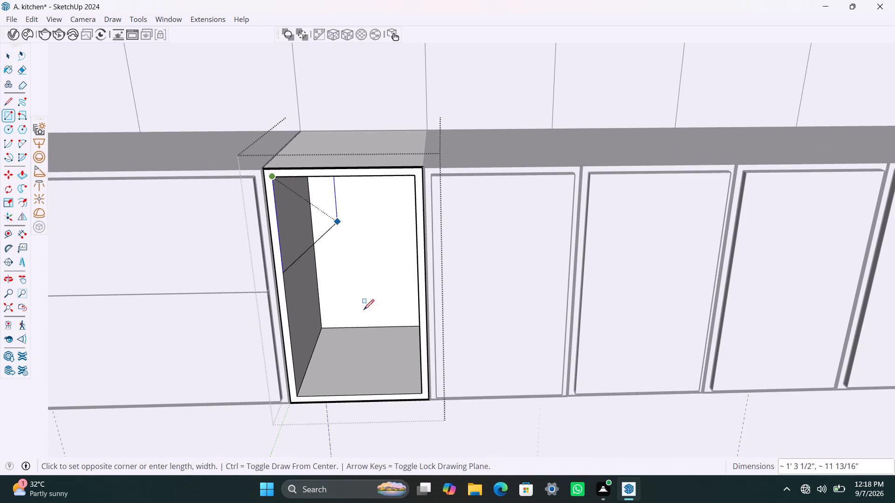
left_click(421, 391)
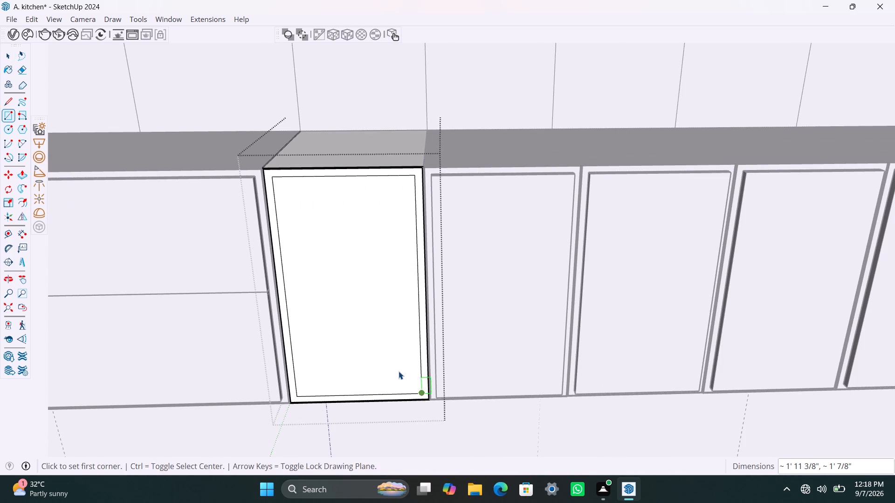
Make the rectangle over this opening its own group and extrude it 18 mm as the cabinet front.
key("space")
double_click(365, 344)
right_click(365, 343)
left_click(406, 179)
double_click(338, 299)
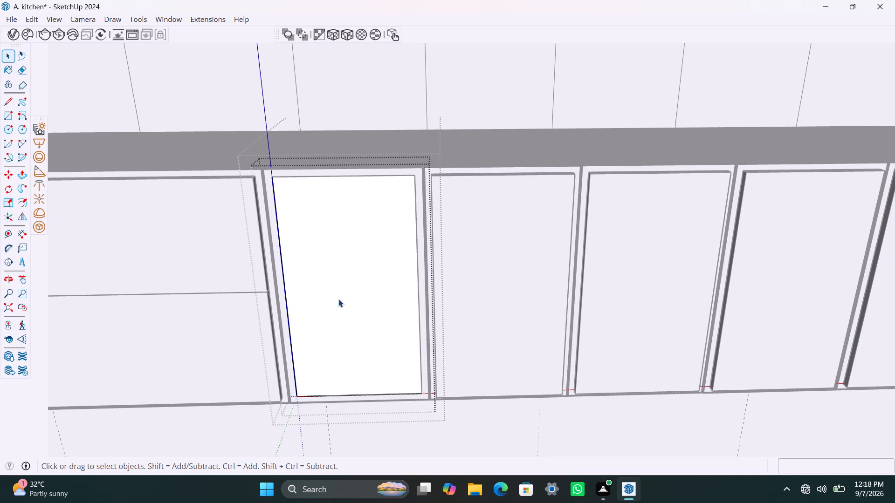
left_click(338, 299)
key("p")
left_click(340, 298)
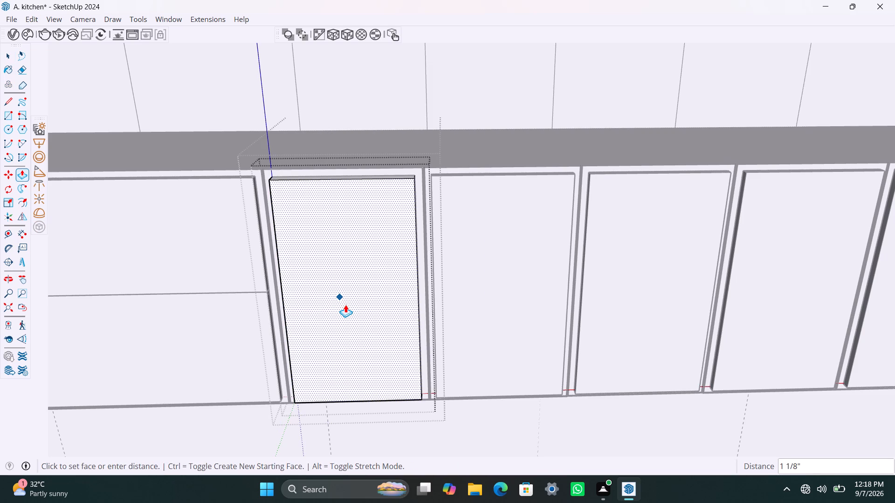
type("18mm")
key("Return")
key("space")
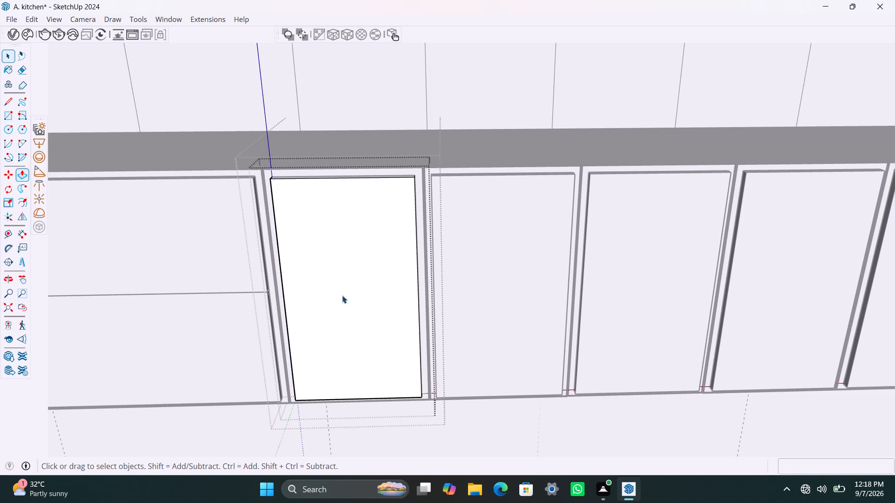
left_click(384, 95)
Check which faces and edges select together with the lower-row wall panel adjoining the two-tier cabinet at the end of the run.
scroll(329, 149, "down", 9)
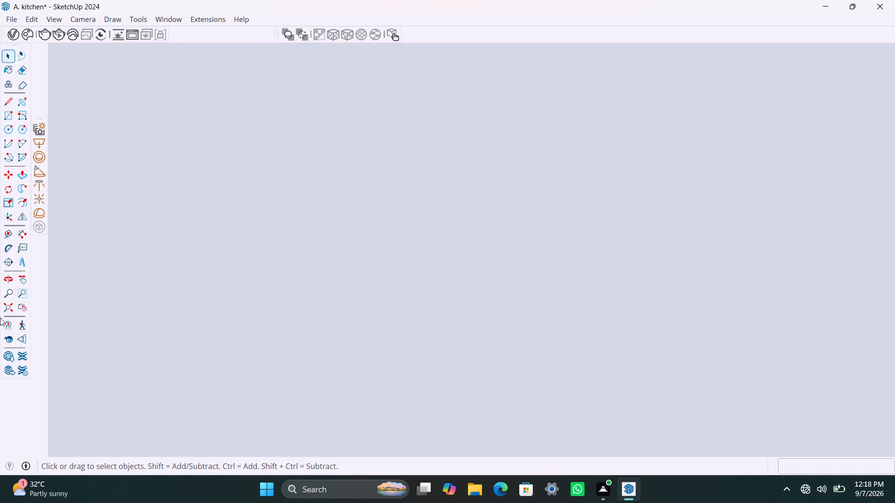
left_click(8, 311)
scroll(310, 241, "down", 4)
middle_click_drag(497, 131, 490, 159, "shift")
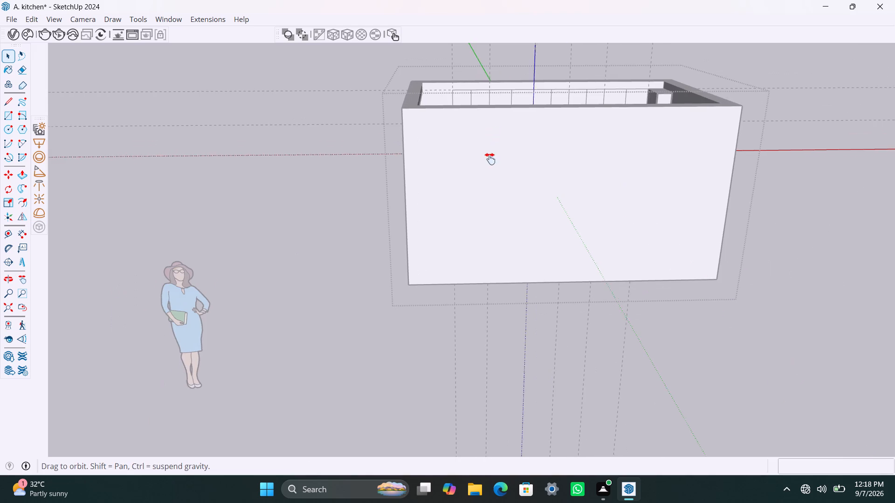
middle_click_drag(490, 159, 439, 335, "shift")
scroll(513, 281, "up", 2)
middle_click_drag(504, 307, 482, 383)
scroll(406, 313, "up", 3)
left_click(407, 284)
scroll(359, 264, "up", 1)
scroll(403, 312, "up", 3)
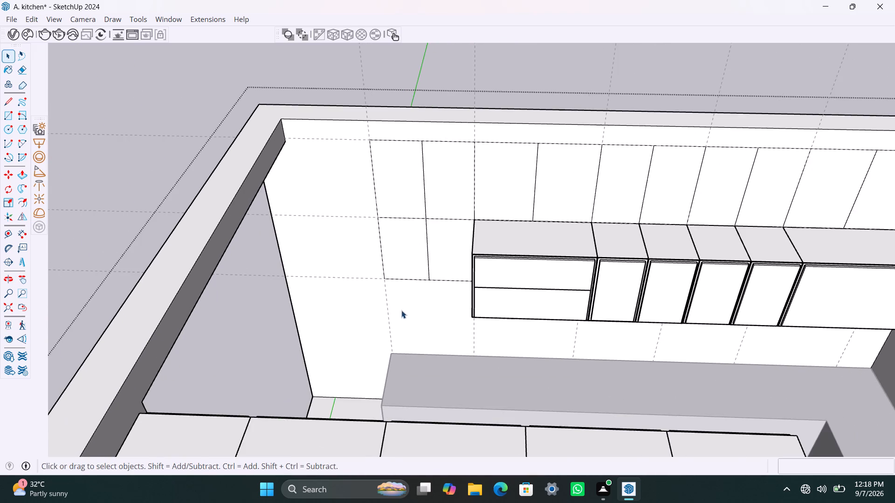
middle_click_drag(413, 312, 427, 312)
scroll(450, 257, "up", 2)
left_click(446, 249)
double_click(447, 248)
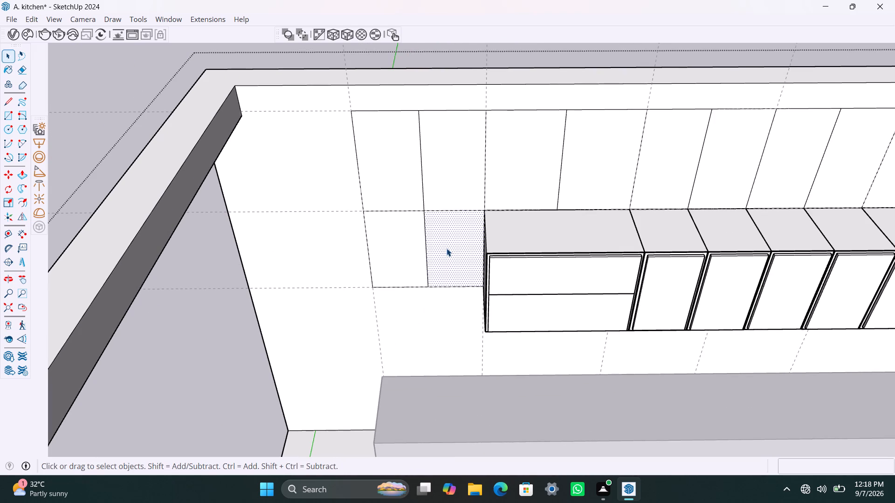
right_click(446, 247)
left_click(434, 250)
double_click(440, 240)
scroll(505, 200, "up", 2)
left_click(508, 195)
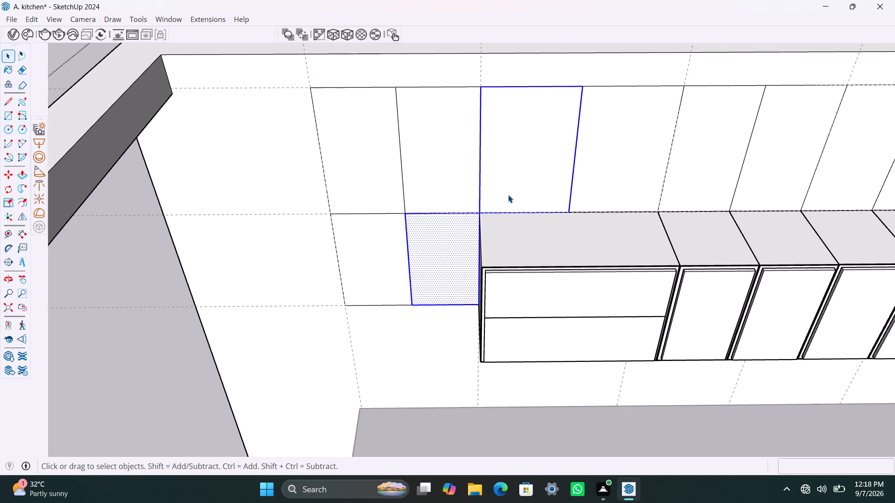
double_click(465, 226)
scroll(480, 206, "up", 3)
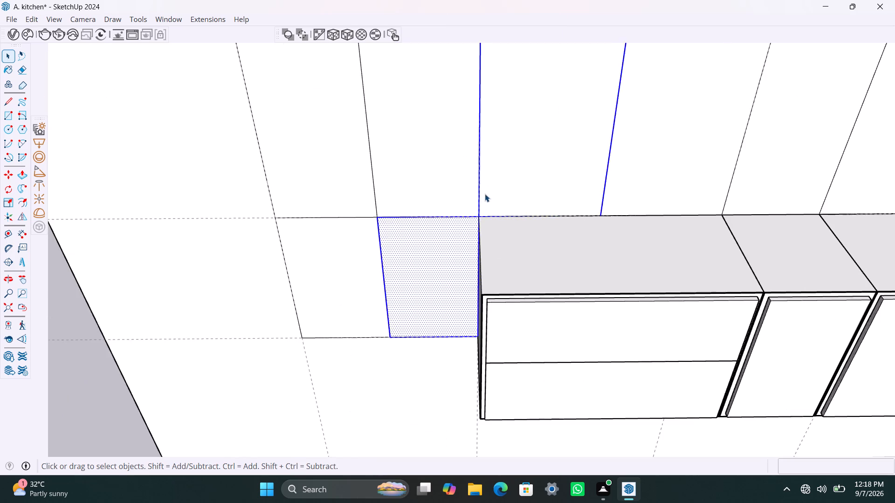
scroll(485, 194, "up", 2)
left_click(432, 252)
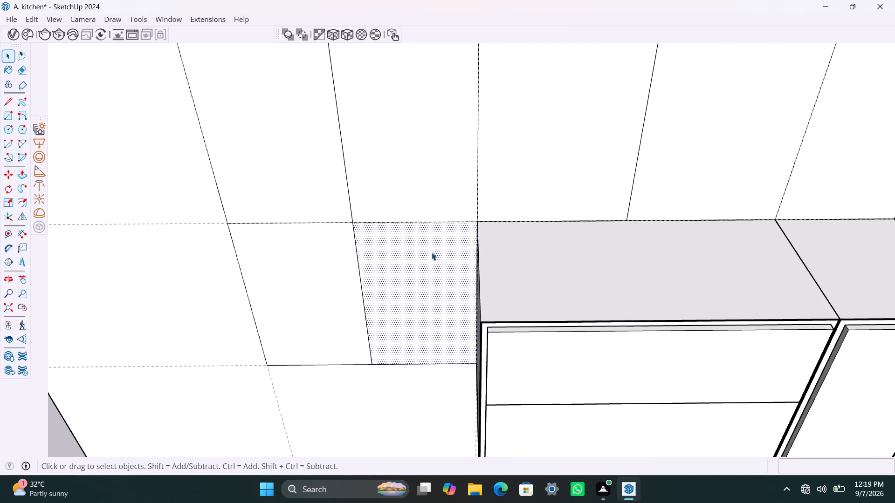
left_click(432, 252)
double_click(432, 252)
left_click(429, 247)
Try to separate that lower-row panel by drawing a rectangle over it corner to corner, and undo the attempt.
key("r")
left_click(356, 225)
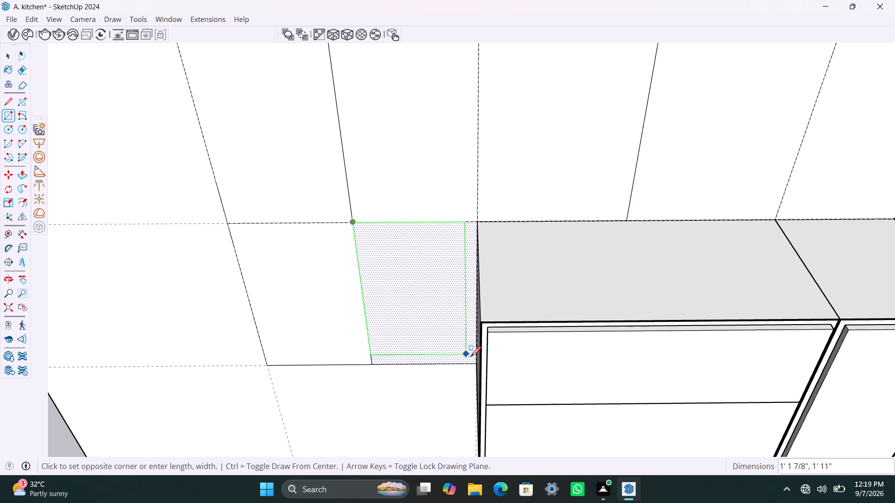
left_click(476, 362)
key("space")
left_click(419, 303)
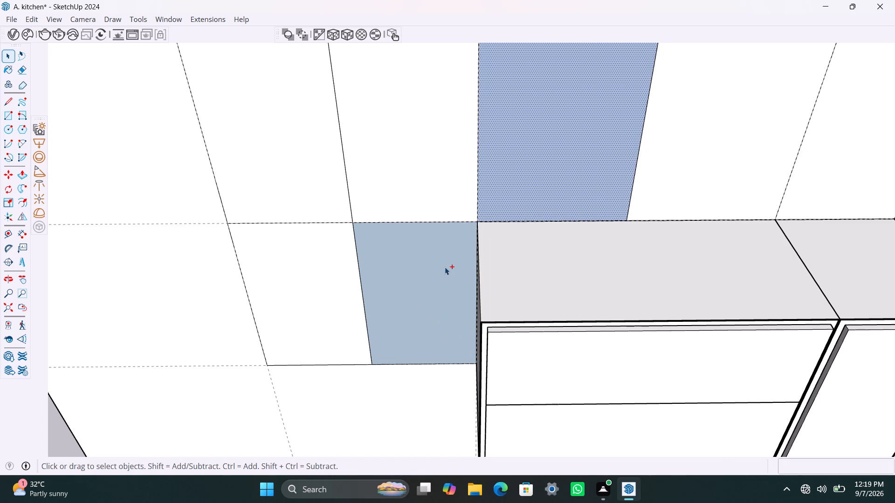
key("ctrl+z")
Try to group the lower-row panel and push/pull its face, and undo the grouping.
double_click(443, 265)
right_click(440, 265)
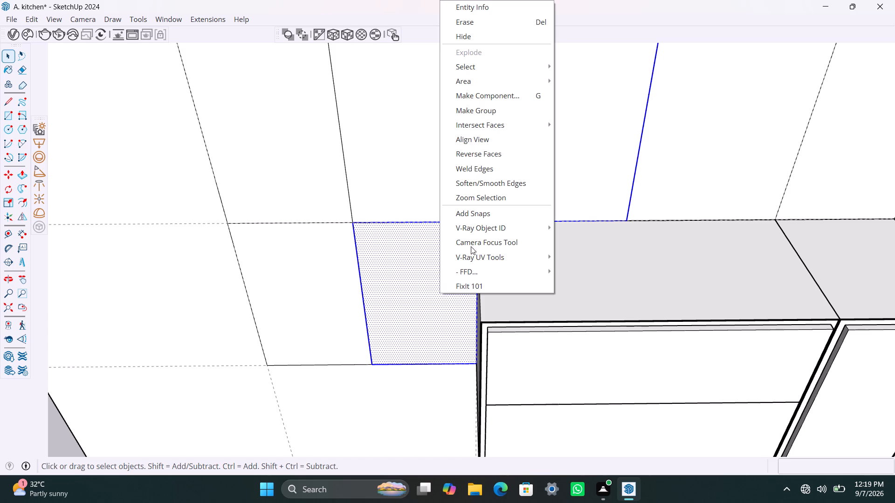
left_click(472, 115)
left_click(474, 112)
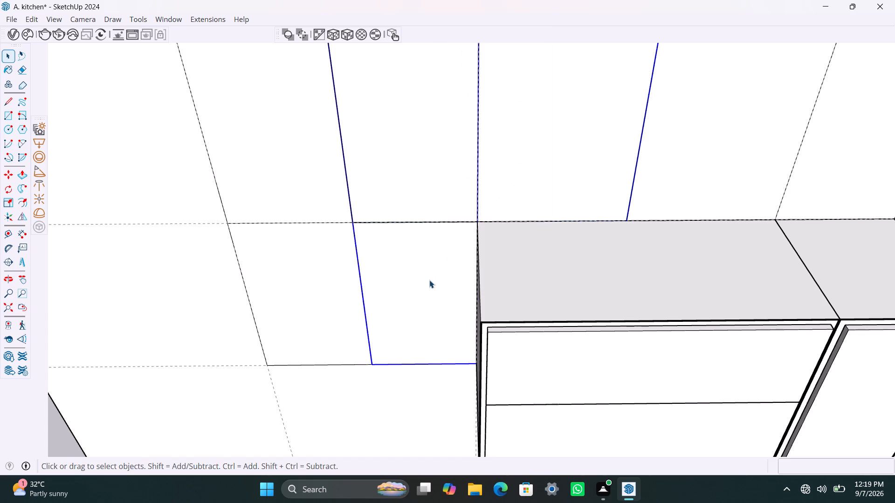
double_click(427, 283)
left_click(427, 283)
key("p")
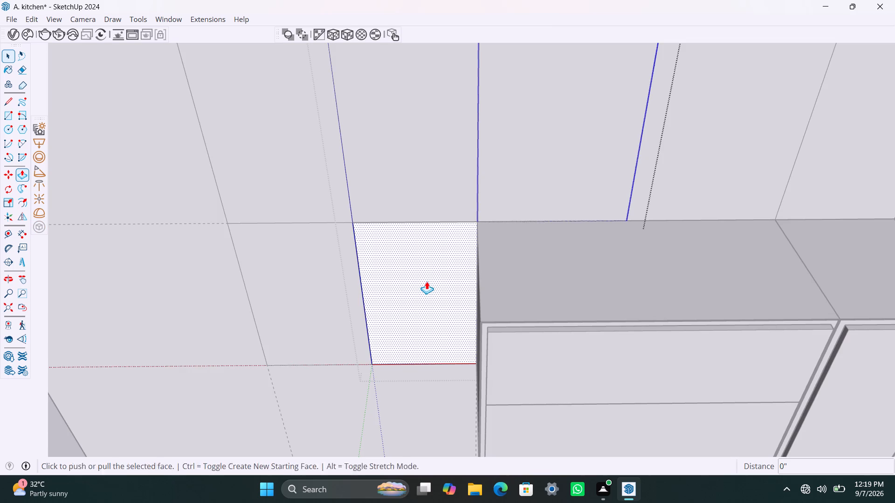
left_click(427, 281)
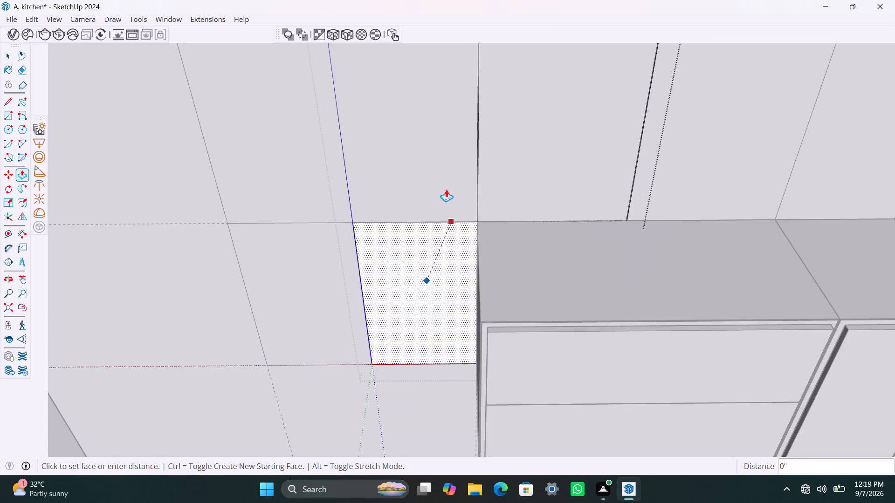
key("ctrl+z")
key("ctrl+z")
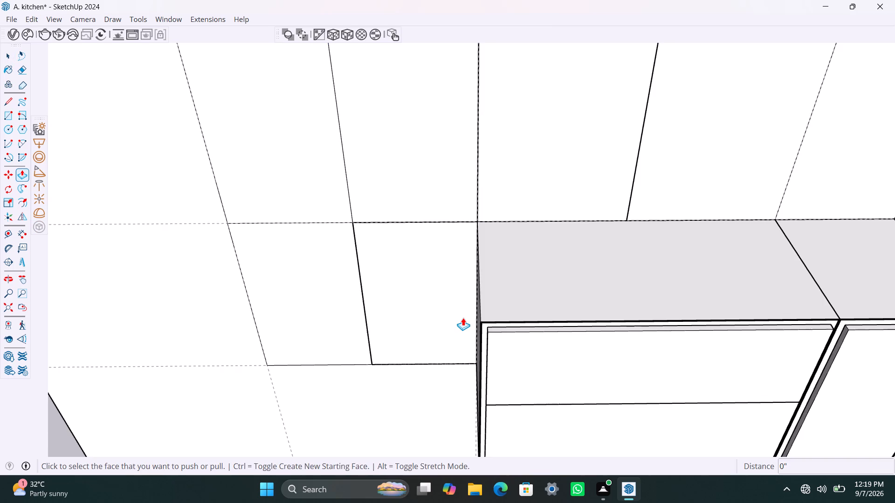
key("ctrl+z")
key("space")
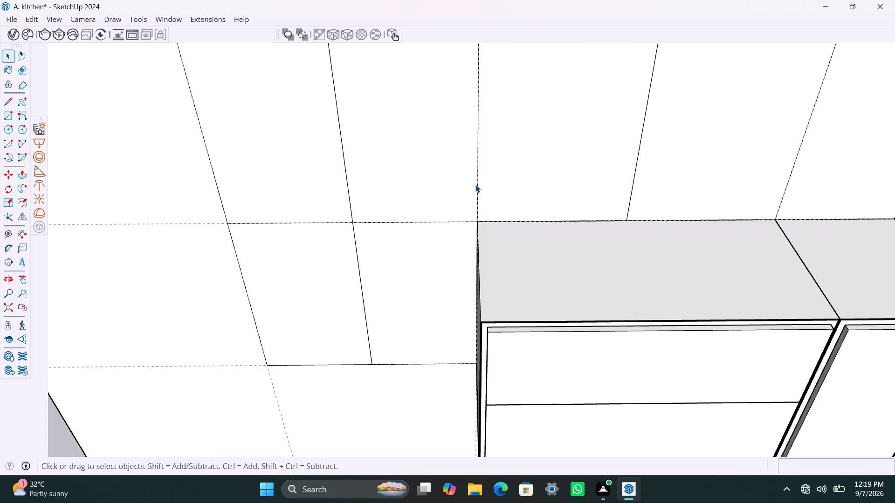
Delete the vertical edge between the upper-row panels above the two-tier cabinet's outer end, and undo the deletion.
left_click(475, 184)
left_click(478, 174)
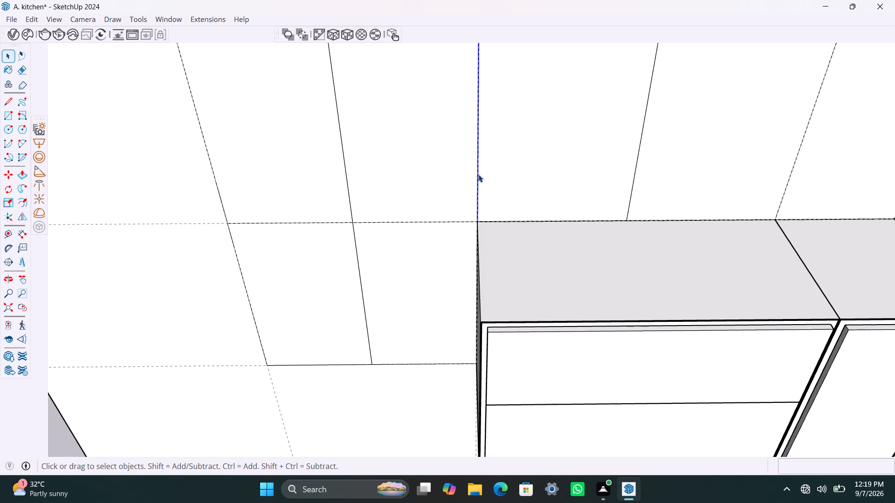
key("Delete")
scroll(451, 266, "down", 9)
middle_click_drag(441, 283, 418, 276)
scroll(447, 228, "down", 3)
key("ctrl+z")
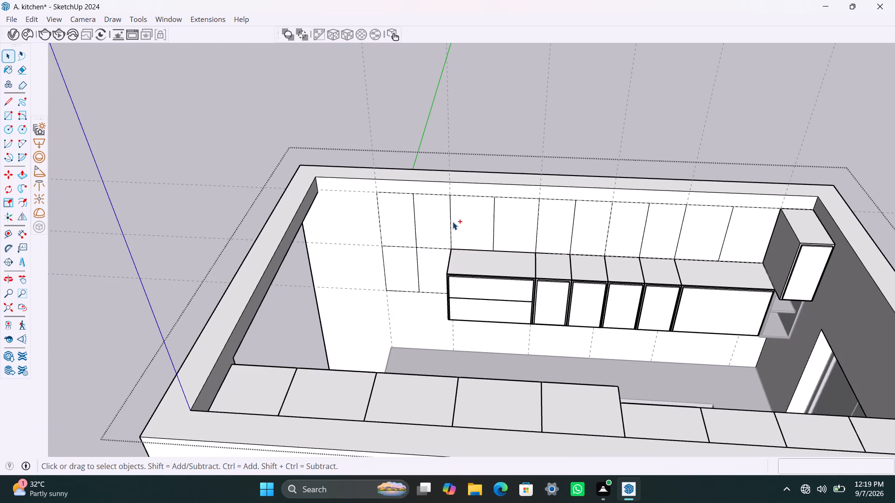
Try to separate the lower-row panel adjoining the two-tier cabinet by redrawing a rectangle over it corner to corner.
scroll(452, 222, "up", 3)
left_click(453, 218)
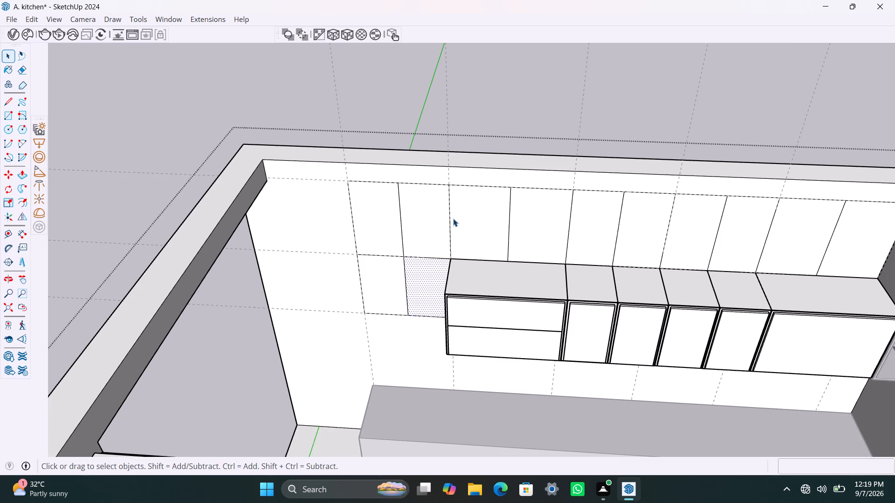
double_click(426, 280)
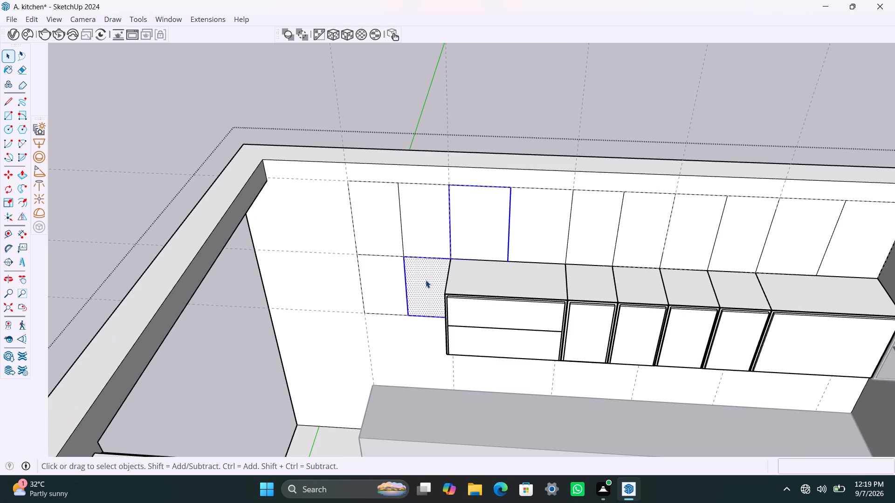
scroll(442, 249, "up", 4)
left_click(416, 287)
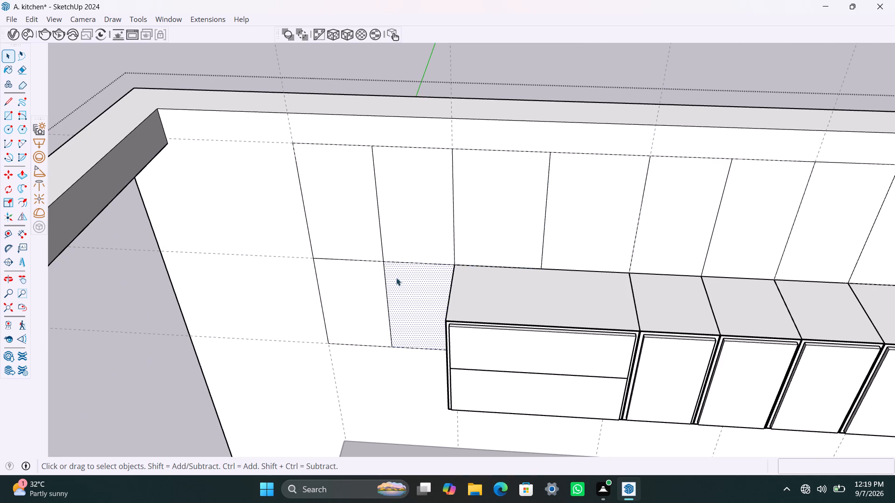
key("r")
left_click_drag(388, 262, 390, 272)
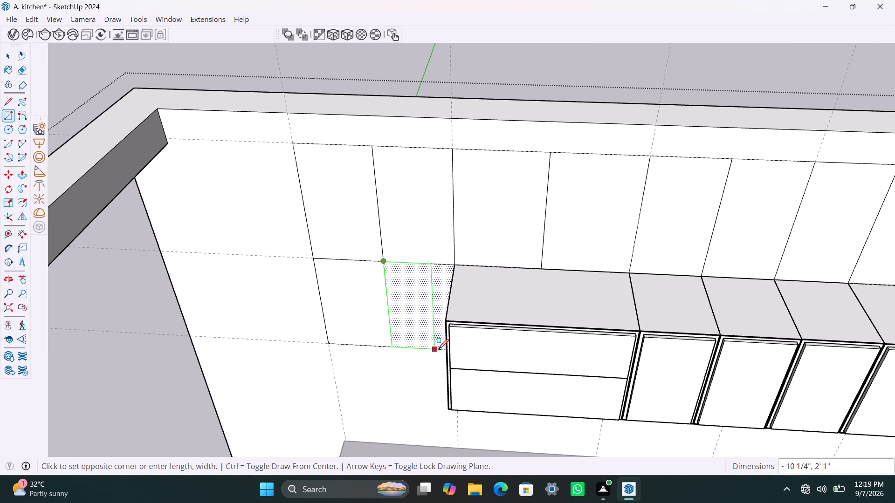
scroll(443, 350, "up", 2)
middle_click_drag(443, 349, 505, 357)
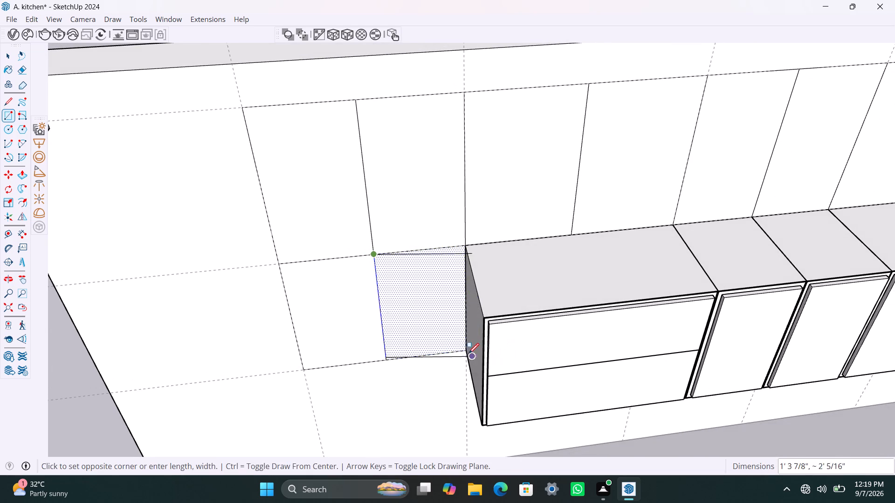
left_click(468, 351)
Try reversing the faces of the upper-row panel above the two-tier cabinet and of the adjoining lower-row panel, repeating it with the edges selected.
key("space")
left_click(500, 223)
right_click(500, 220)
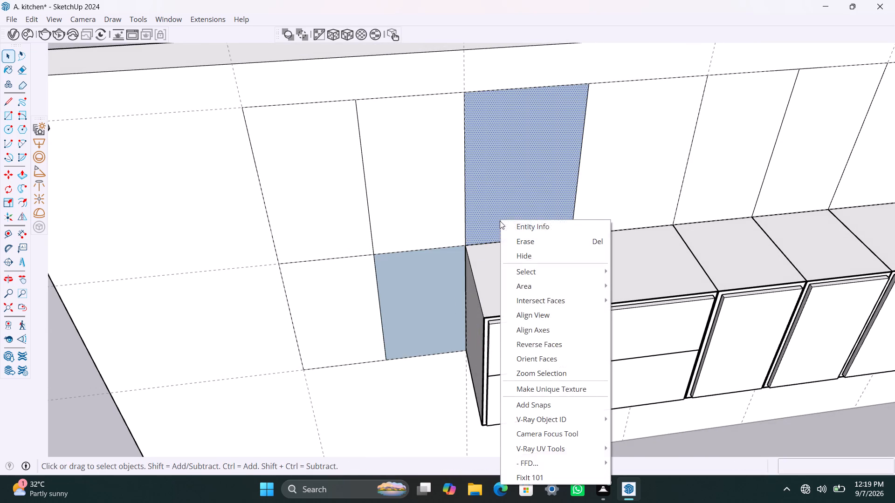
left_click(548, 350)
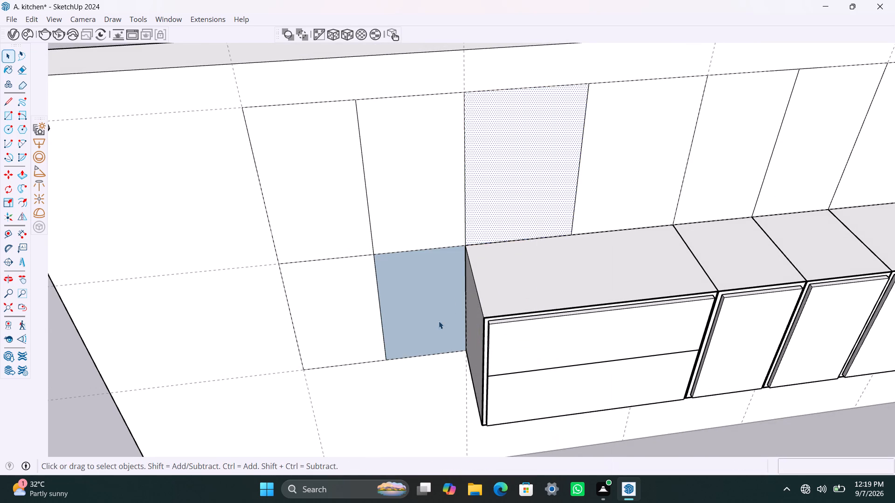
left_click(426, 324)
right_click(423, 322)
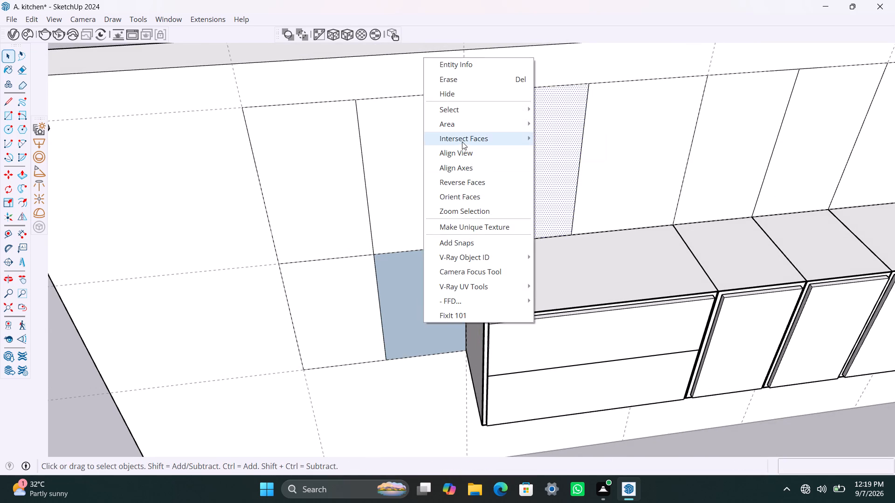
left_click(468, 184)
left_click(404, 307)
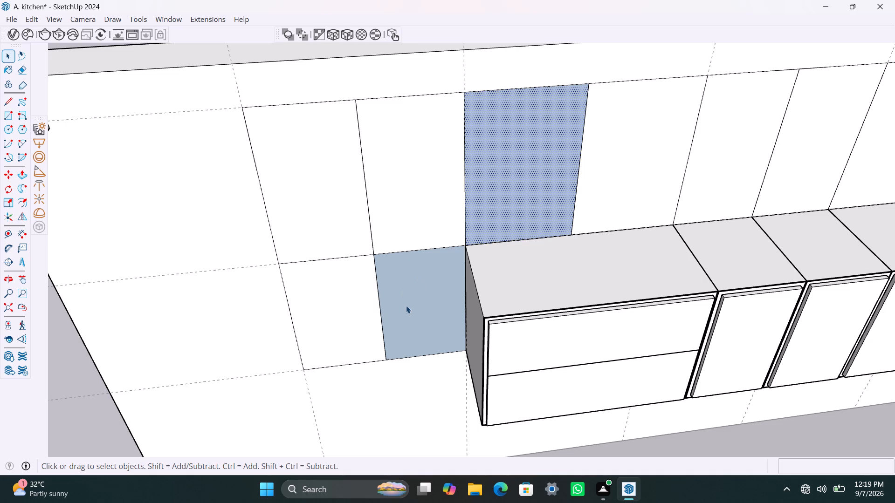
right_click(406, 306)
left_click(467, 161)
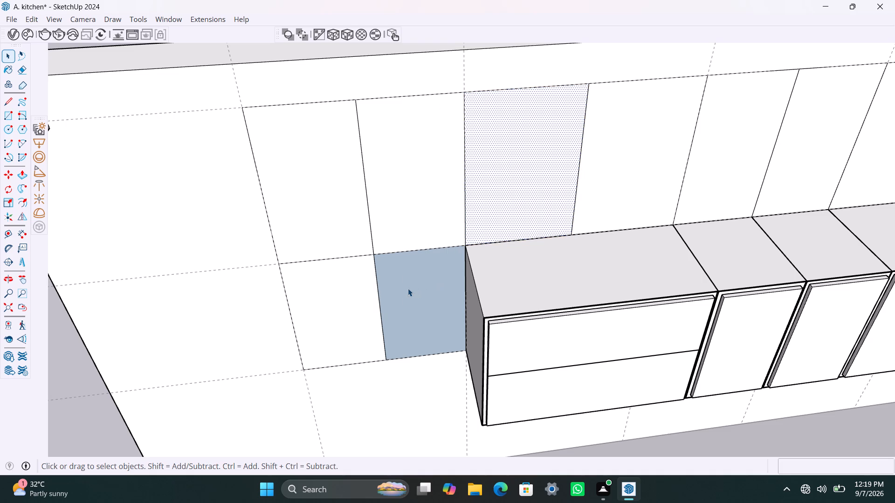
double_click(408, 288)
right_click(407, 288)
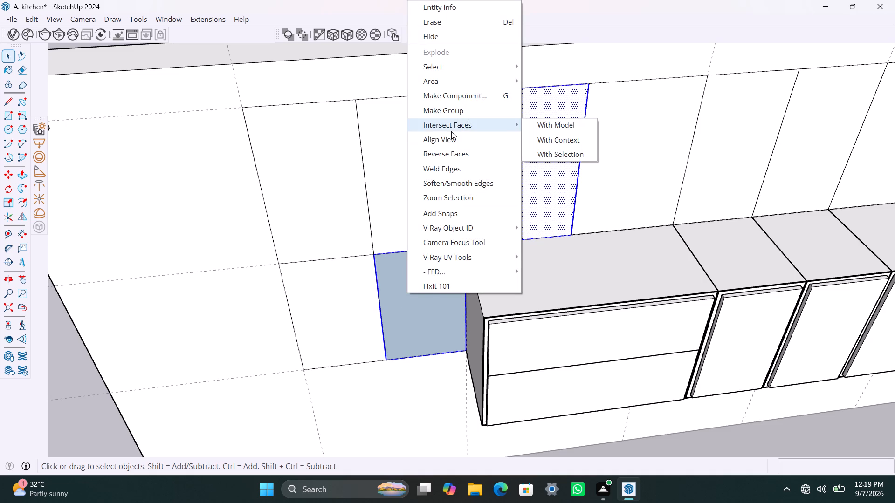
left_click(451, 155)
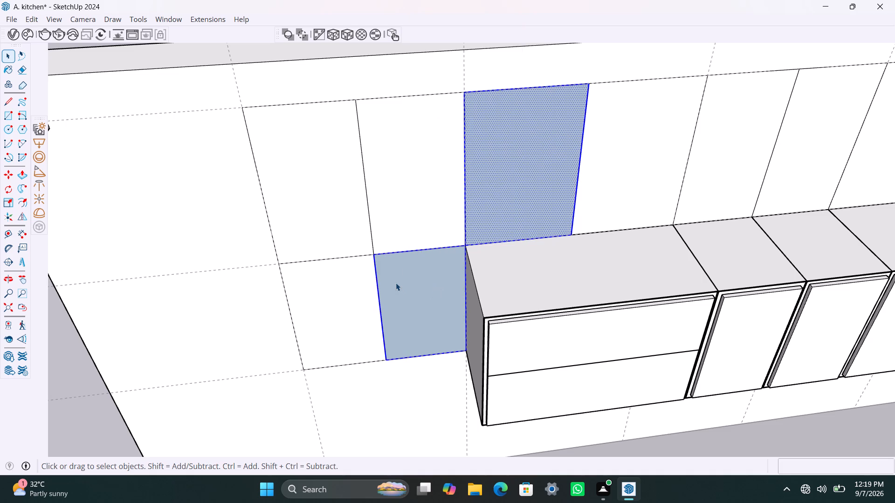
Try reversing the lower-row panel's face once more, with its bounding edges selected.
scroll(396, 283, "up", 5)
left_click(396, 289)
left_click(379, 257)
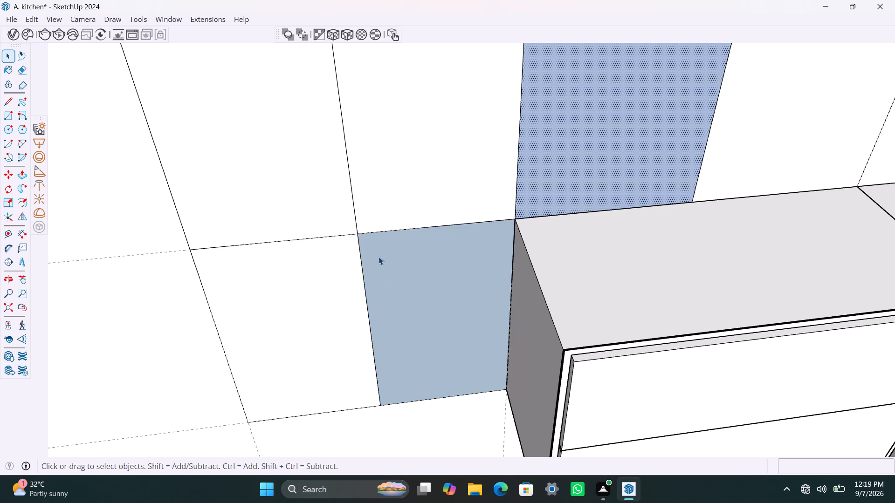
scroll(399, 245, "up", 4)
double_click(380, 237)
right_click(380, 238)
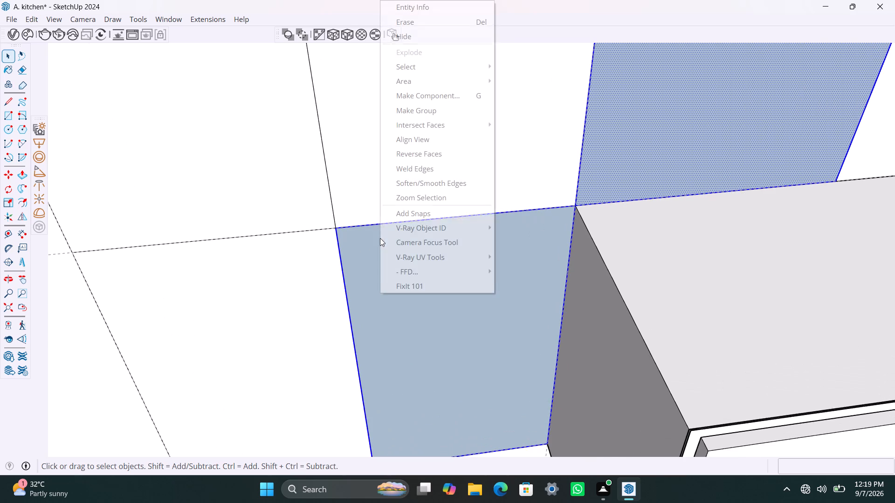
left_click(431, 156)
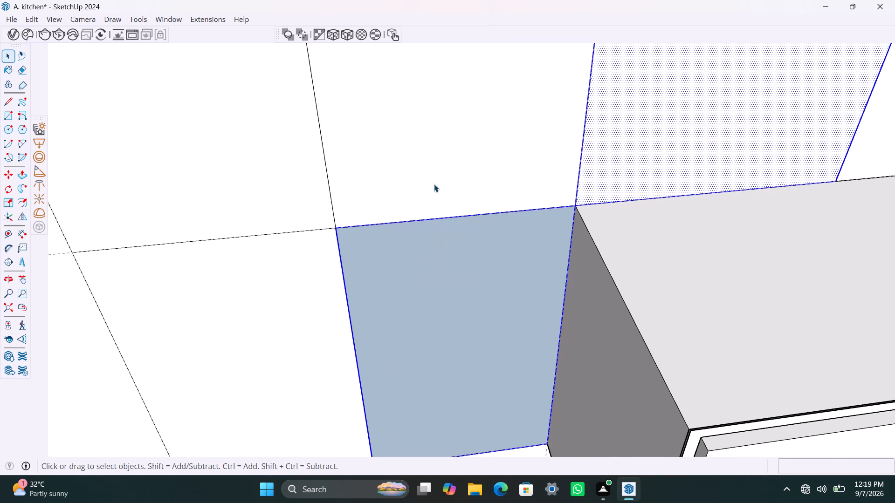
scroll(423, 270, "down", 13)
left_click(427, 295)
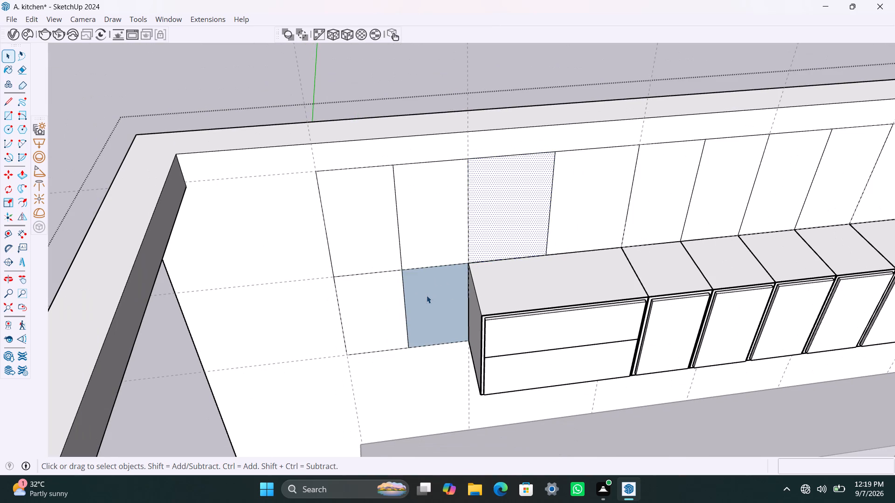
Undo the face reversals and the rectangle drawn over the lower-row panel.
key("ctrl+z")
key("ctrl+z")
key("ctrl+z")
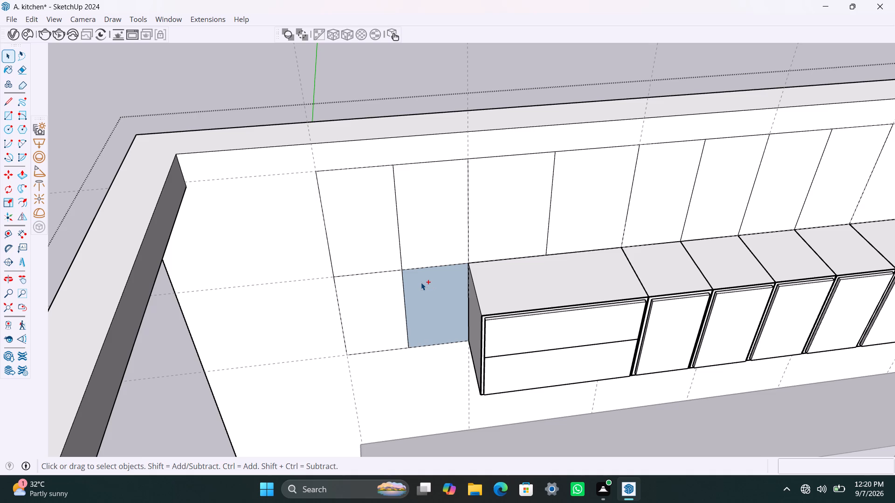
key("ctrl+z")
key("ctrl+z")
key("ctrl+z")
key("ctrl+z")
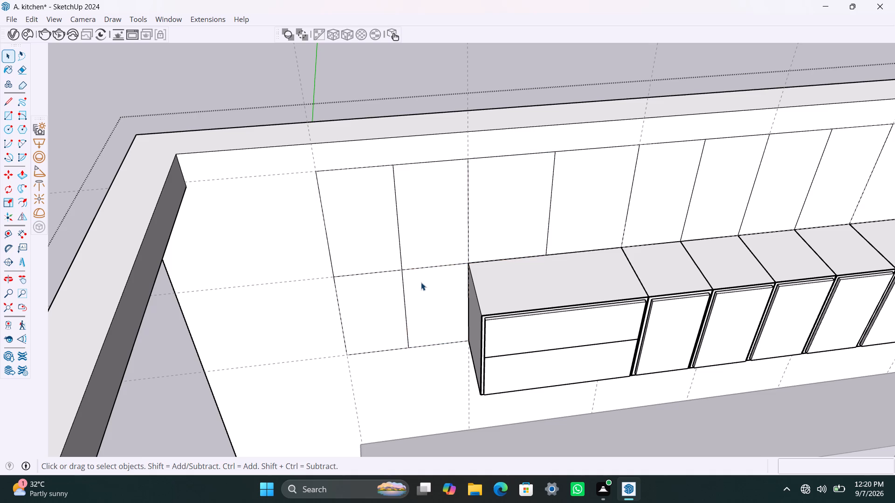
Delete the vertical edge between the two lower-row panels beside the two-tier cabinet.
left_click(420, 295)
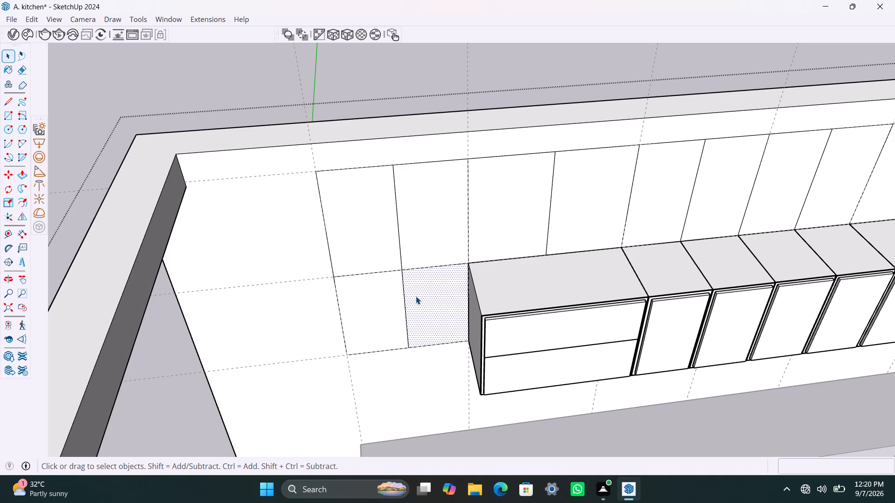
scroll(386, 286, "up", 2)
left_click(406, 284)
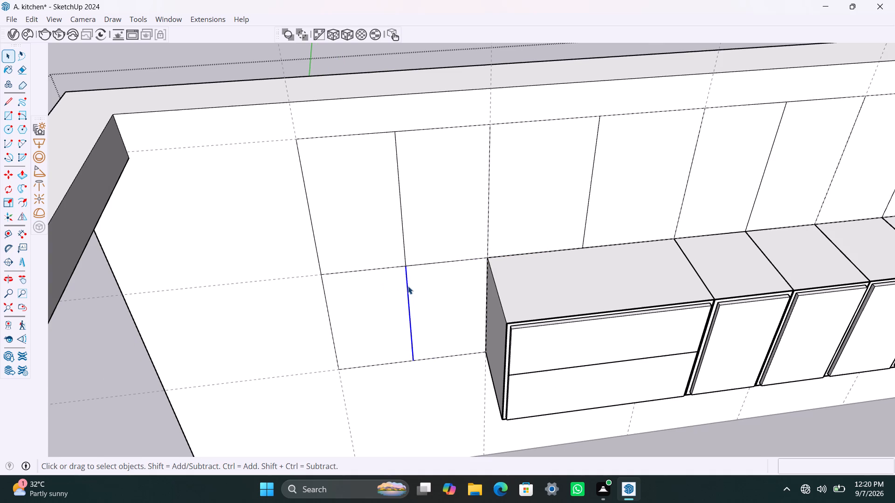
key("Delete")
Draw a rectangle about 2' 4 1/16" by 2' 1" over the merged lower-row panel, corner to corner.
left_click(408, 292)
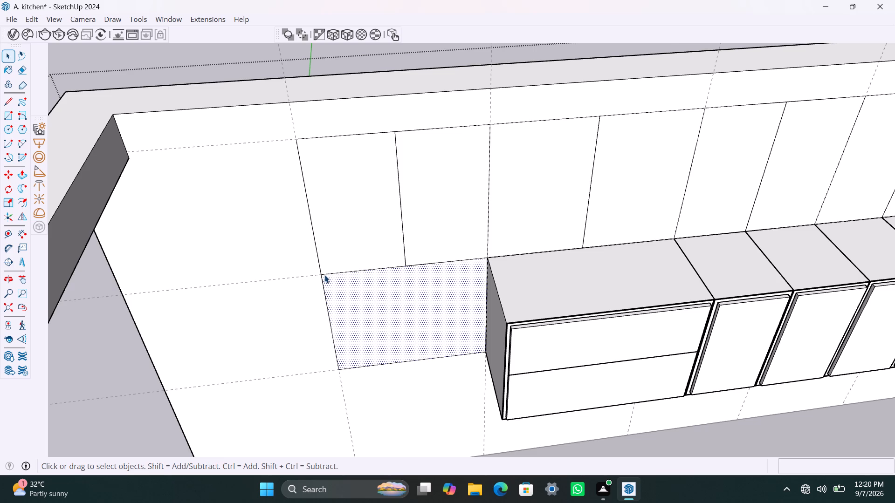
key("r")
left_click_drag(323, 275, 340, 299)
left_click(484, 353)
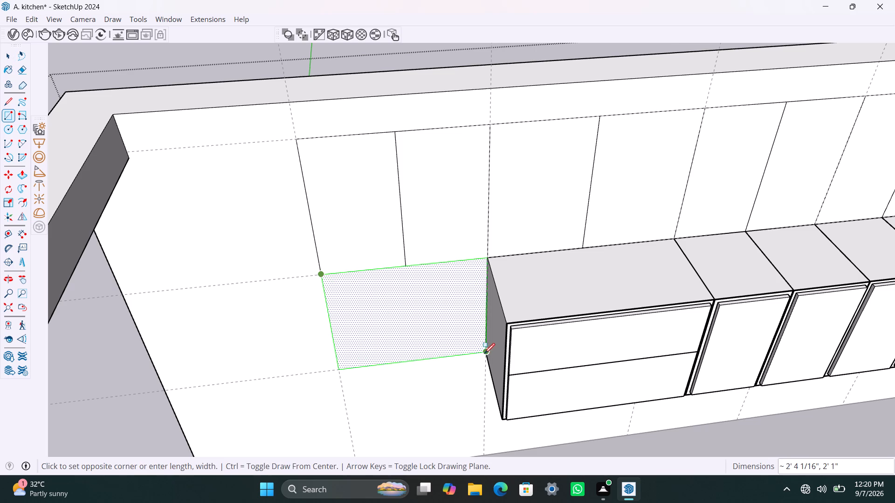
key("space")
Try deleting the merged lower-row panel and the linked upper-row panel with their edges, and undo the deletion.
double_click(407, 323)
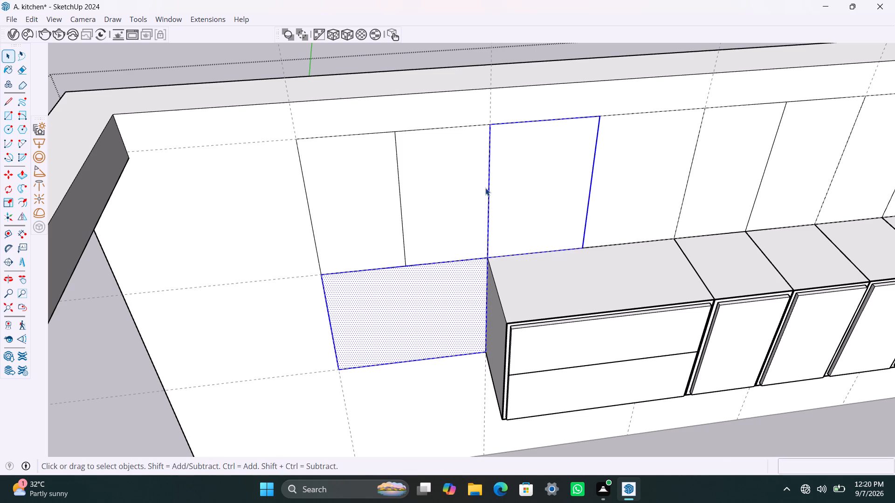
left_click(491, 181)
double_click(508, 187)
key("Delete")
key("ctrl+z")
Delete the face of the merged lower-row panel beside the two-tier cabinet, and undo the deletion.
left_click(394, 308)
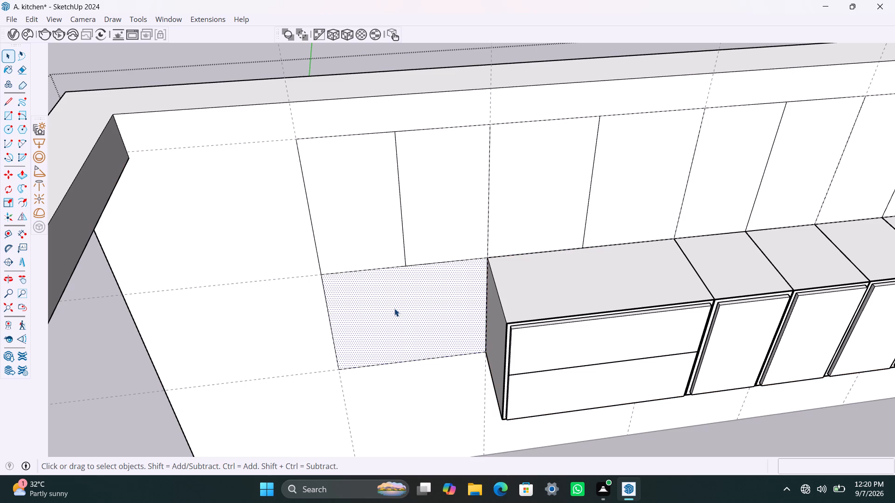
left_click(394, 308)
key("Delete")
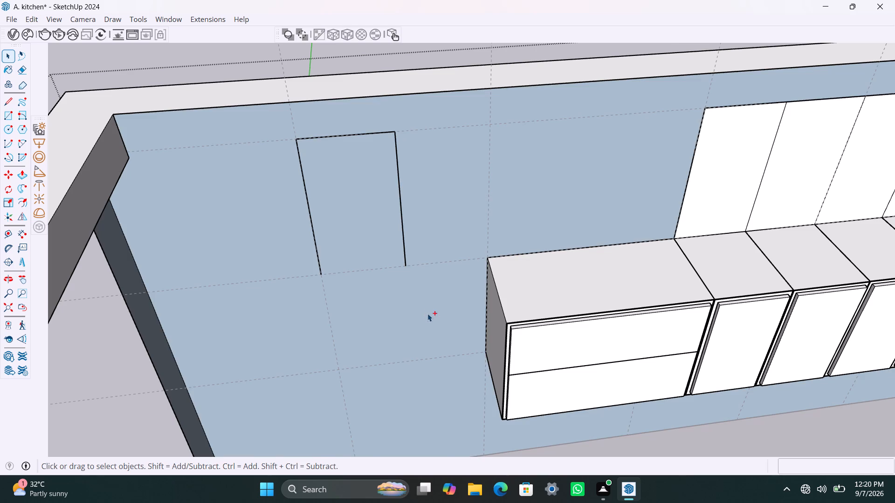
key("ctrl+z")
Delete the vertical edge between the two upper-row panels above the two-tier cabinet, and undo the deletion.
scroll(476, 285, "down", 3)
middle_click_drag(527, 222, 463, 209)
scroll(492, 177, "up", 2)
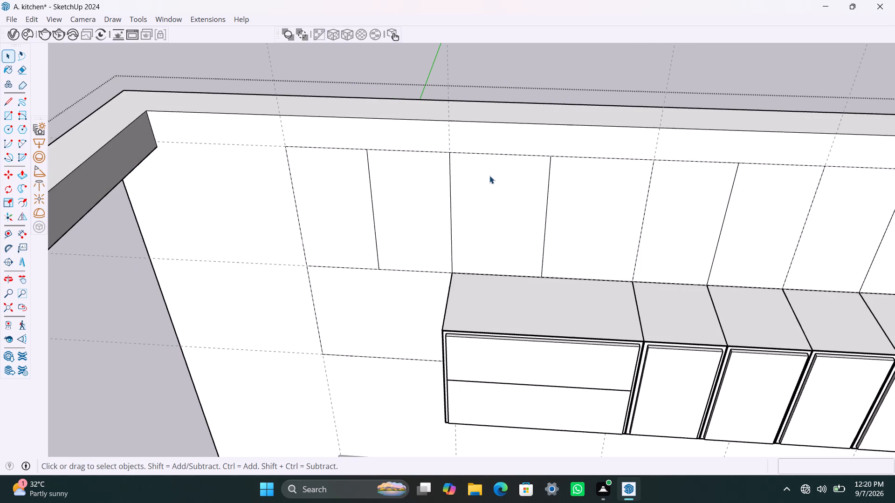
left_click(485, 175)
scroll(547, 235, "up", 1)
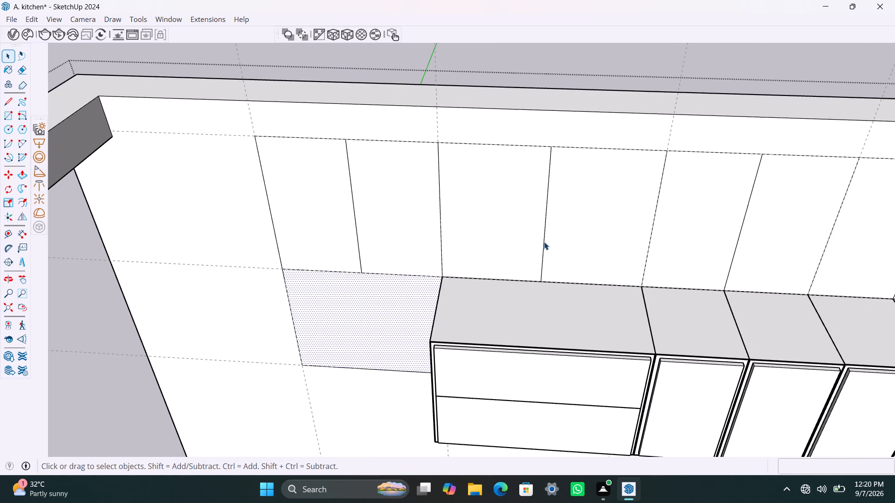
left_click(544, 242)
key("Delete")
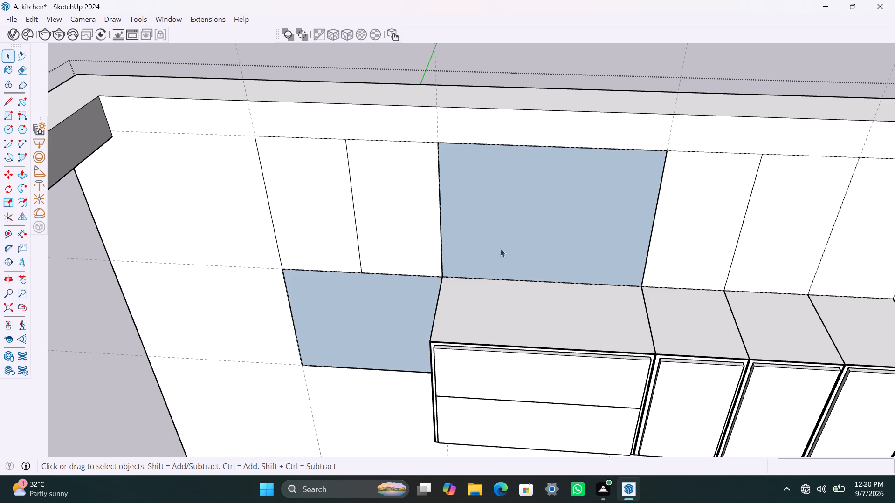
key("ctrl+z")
Draw a rectangle about 1' 3" by 2' 1" over the half of the merged lower-row panel farther from the two-tier cabinet.
scroll(526, 256, "down", 4)
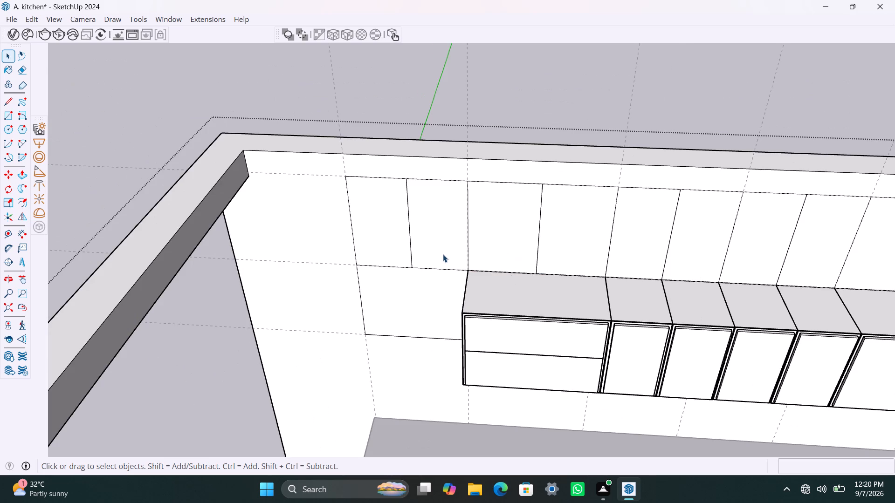
scroll(443, 248, "down", 3)
scroll(536, 259, "down", 2)
middle_click_drag(594, 275, 591, 269)
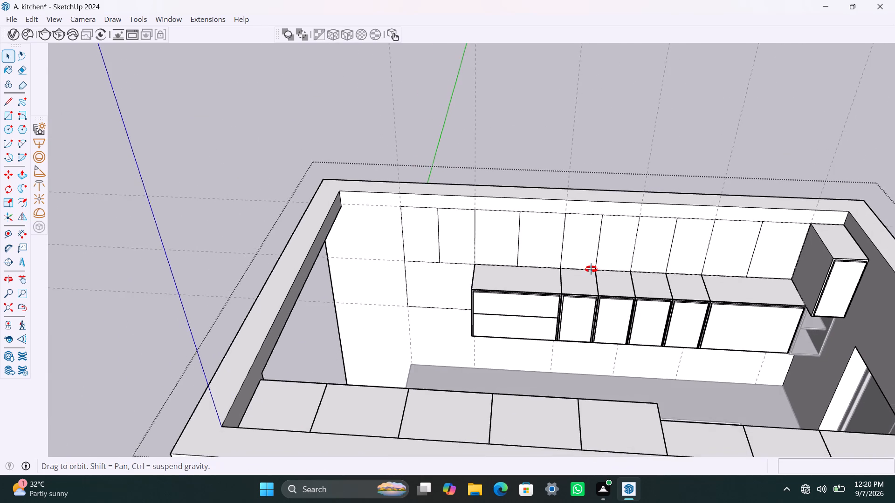
middle_click_drag(591, 269, 582, 273)
scroll(441, 265, "up", 1)
middle_click_drag(453, 277, 513, 279)
scroll(443, 231, "up", 3)
middle_click_drag(427, 262, 423, 263)
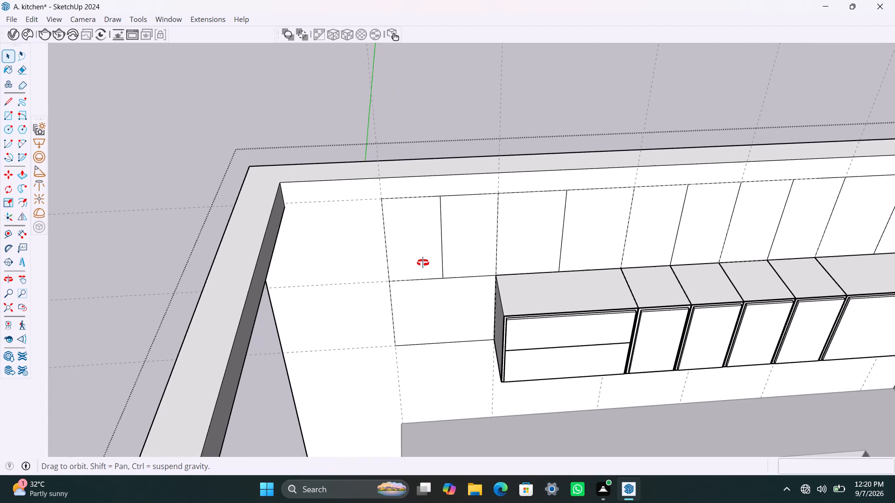
middle_click_drag(423, 263, 394, 268)
scroll(403, 266, "up", 1)
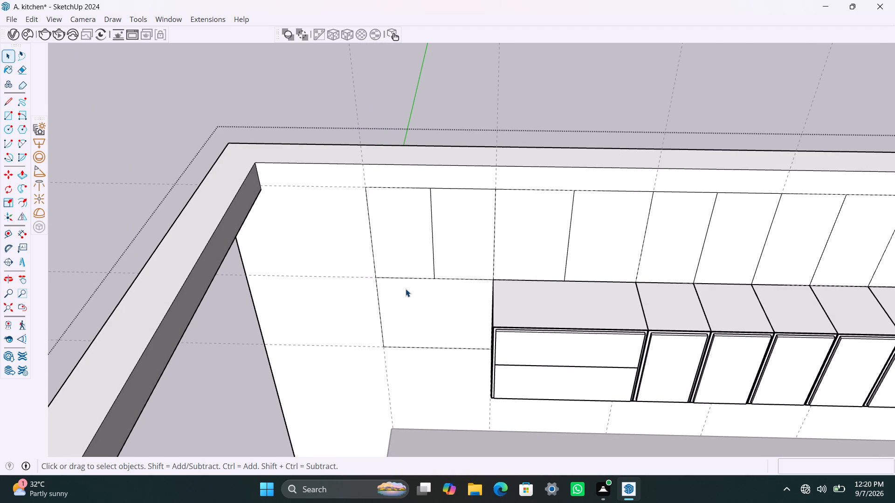
scroll(404, 289, "up", 2)
key("r")
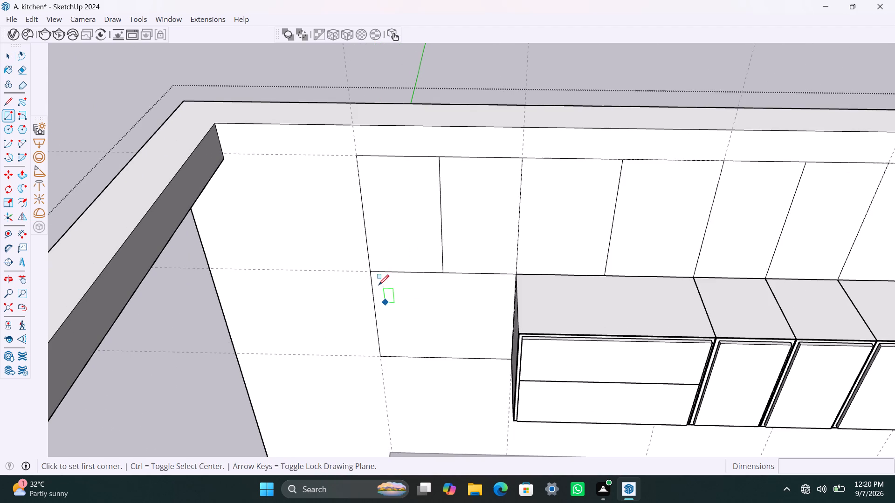
left_click(374, 275)
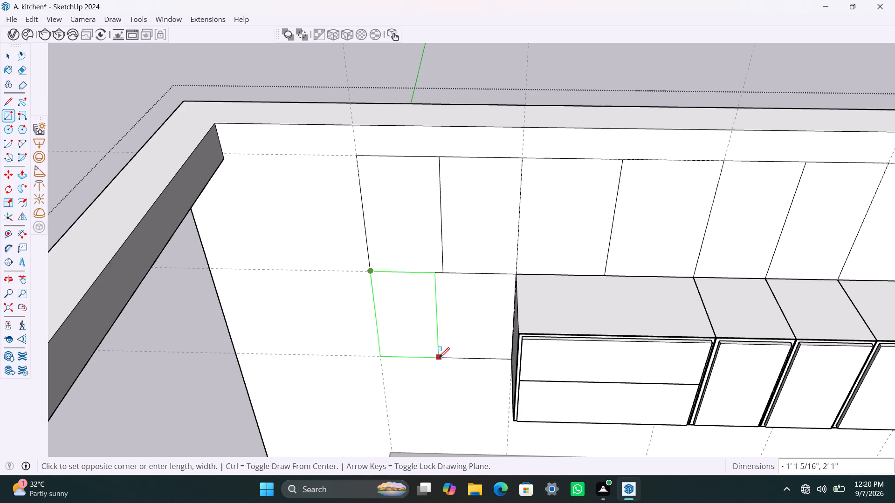
left_click(447, 357)
key("space")
Group the new rectangle and extrude its face 1'6" out from the wall.
double_click(417, 330)
right_click(416, 329)
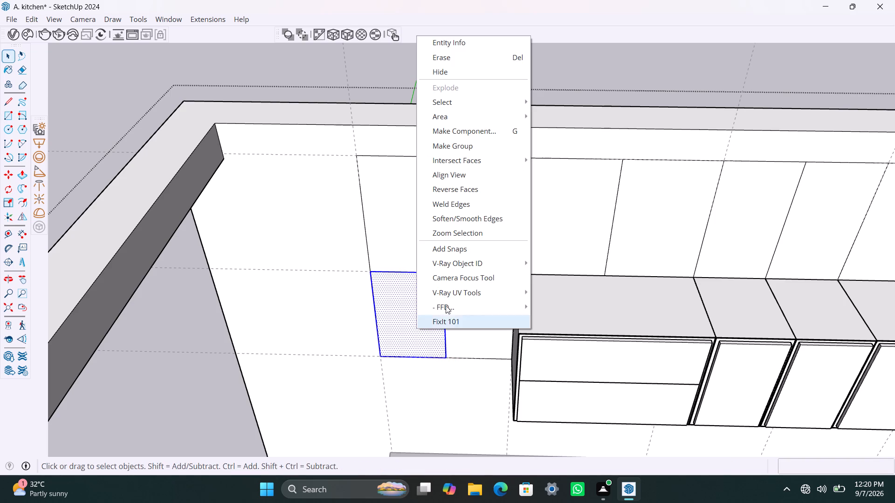
left_click(471, 150)
triple_click(421, 295)
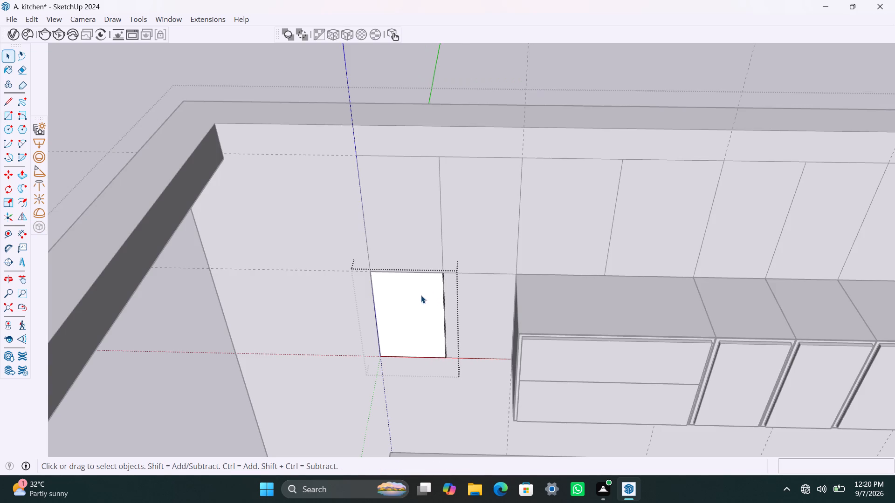
key("p")
left_click(421, 294)
type("1'6\"")
key("Return")
key("space")
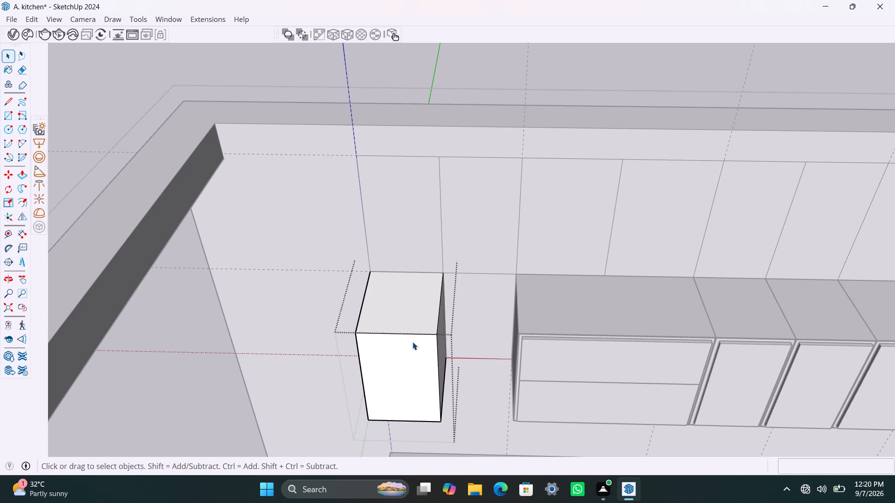
Push the front face of the new cabinet box back 18 mm.
left_click(413, 349)
key("p")
left_click(411, 321)
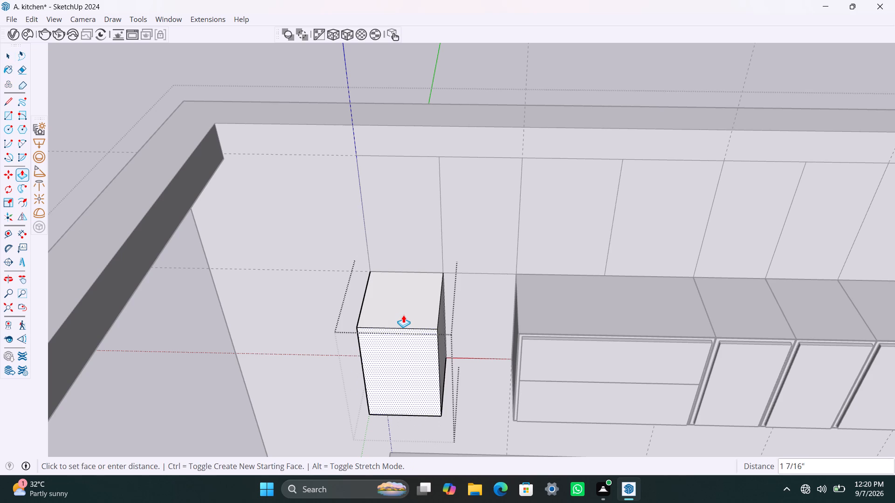
type("18mm")
key("Return")
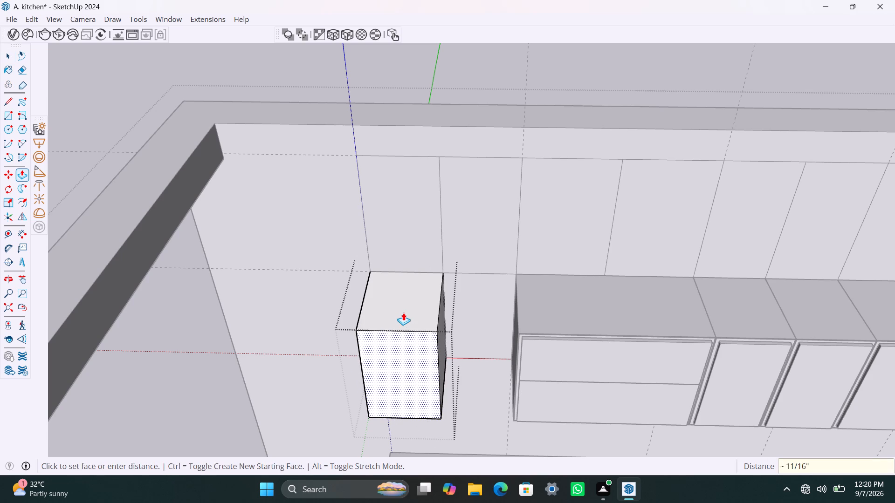
key("space")
Offset the box's front face outline 2.5 mm inward, and offset the resulting inner face another 18 mm.
key("f")
left_click(372, 354)
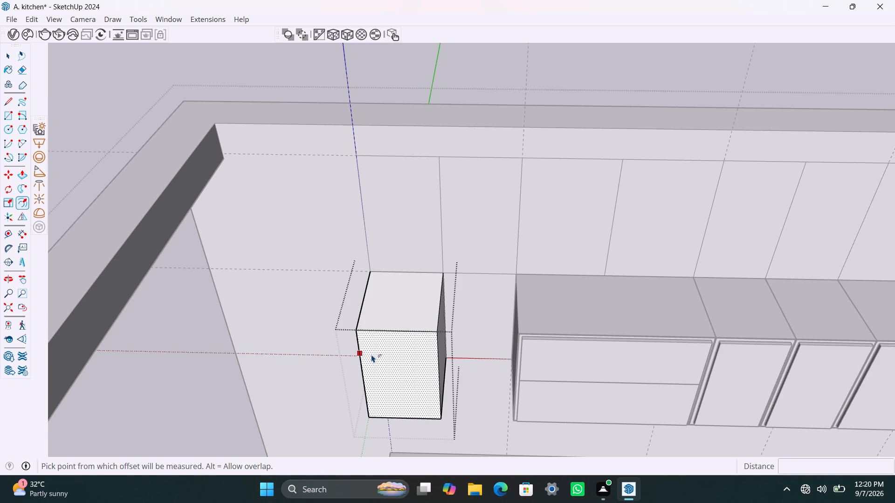
type("2.5mm")
key("Return")
left_click(370, 346)
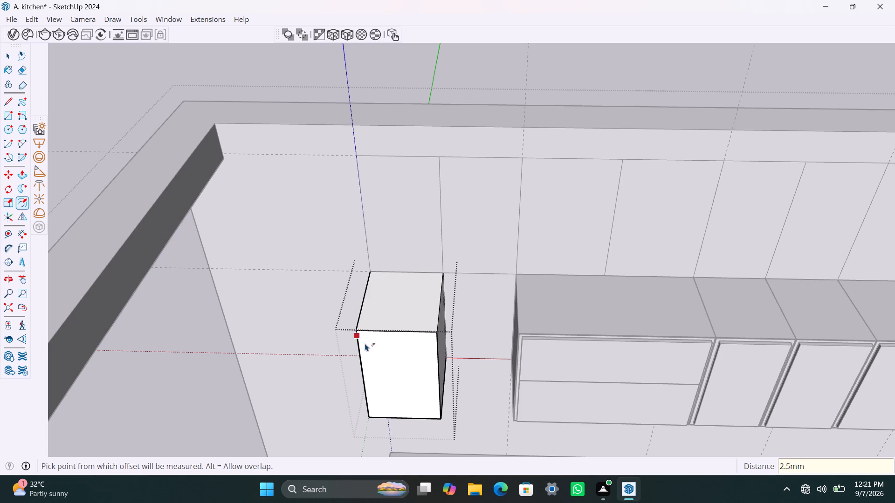
left_click(373, 341)
type("18mm")
key("Return")
key("space")
Delete the thin 2.5 mm border face around the cabinet's front.
scroll(372, 338, "up", 11)
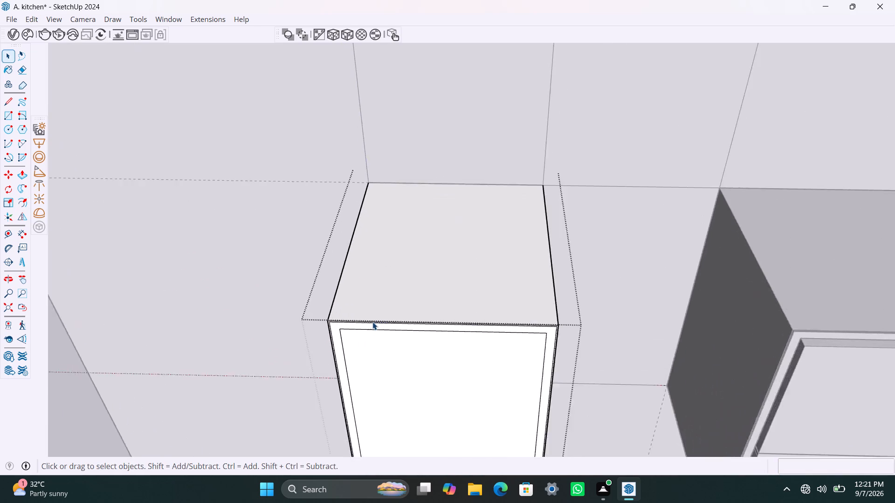
scroll(372, 322, "up", 15)
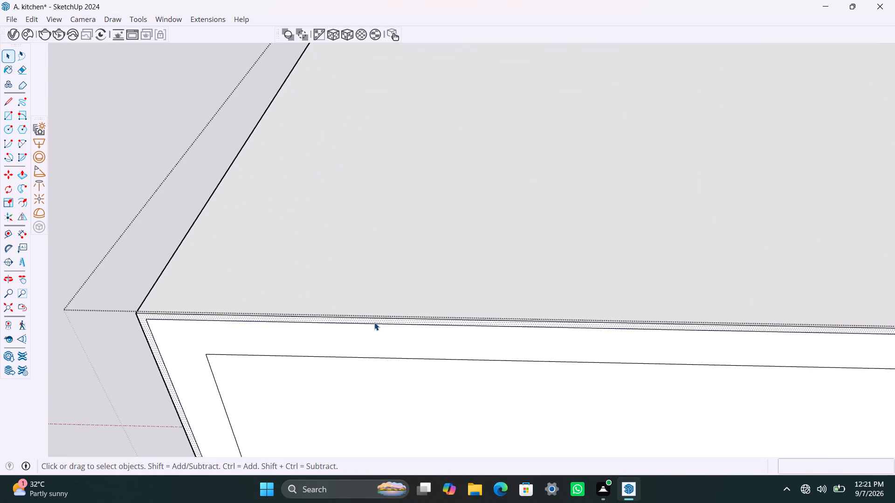
key("Delete")
Push the inner front face 1'3" into the box to hollow out the cabinet.
scroll(386, 372, "down", 20)
scroll(386, 372, "down", 2)
middle_click_drag(398, 369, 398, 355, "shift")
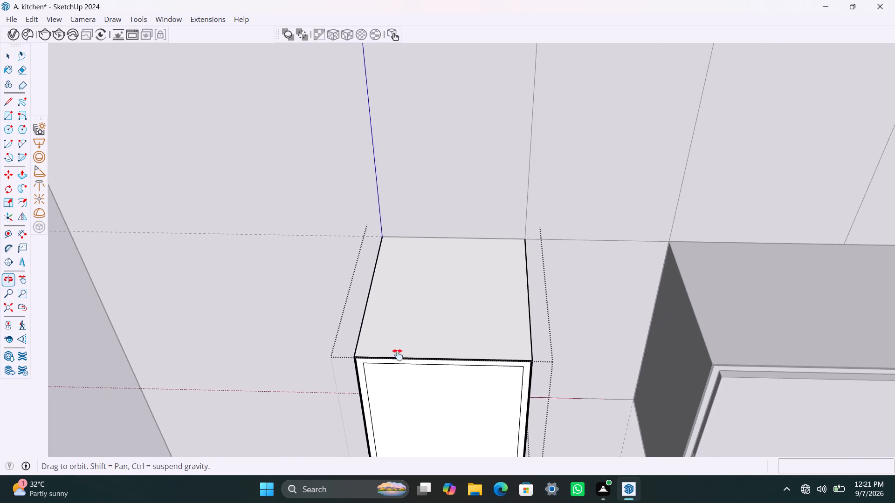
middle_click_drag(398, 355, 399, 194, "shift")
left_click(412, 245)
key("p")
left_click(413, 245)
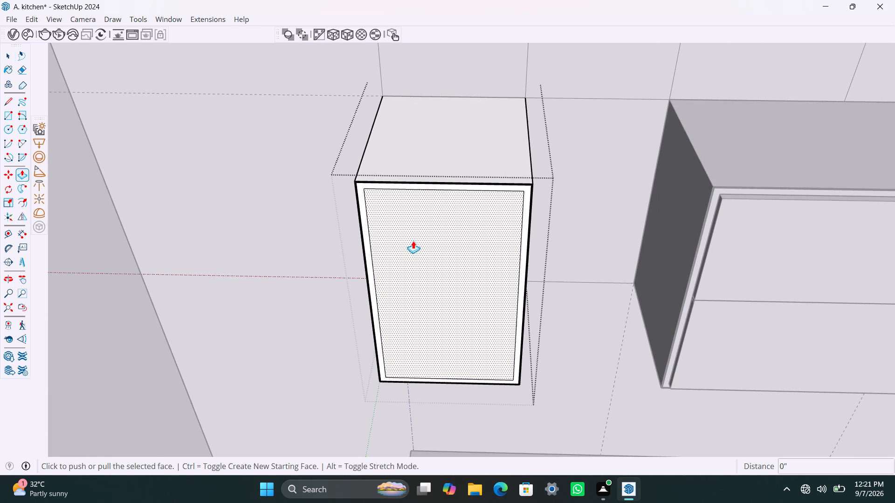
type("1'3\"")
key("Return")
key("space")
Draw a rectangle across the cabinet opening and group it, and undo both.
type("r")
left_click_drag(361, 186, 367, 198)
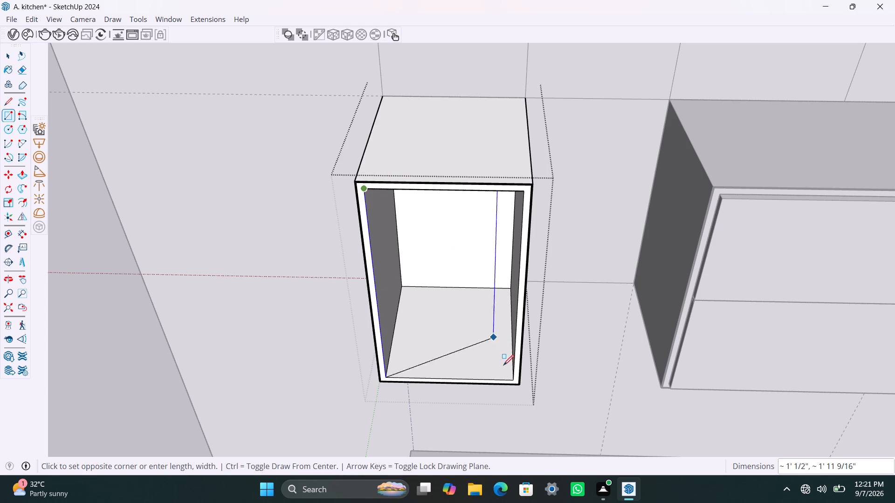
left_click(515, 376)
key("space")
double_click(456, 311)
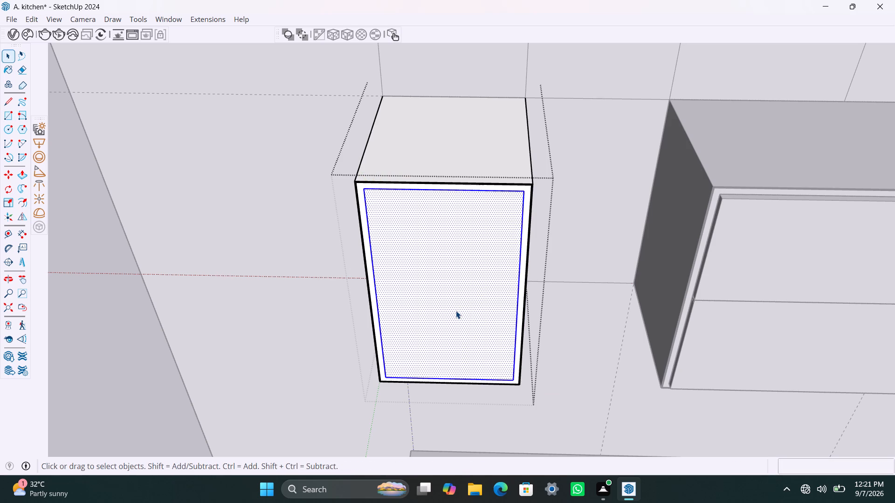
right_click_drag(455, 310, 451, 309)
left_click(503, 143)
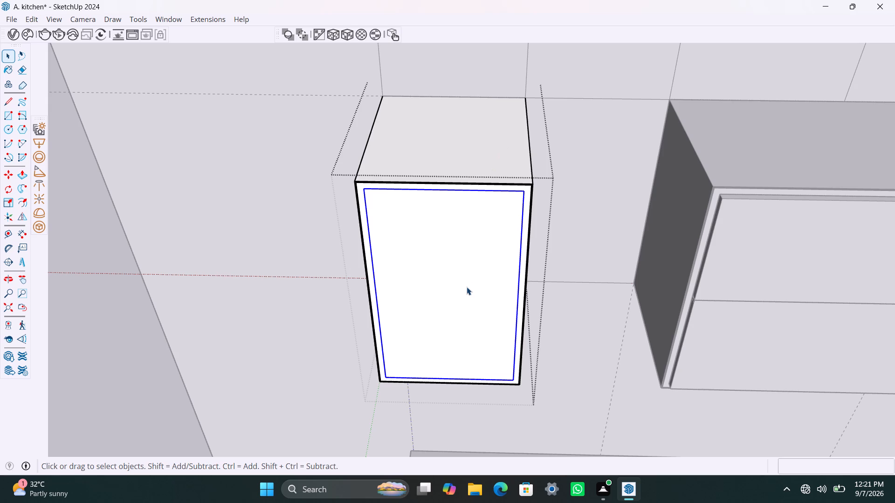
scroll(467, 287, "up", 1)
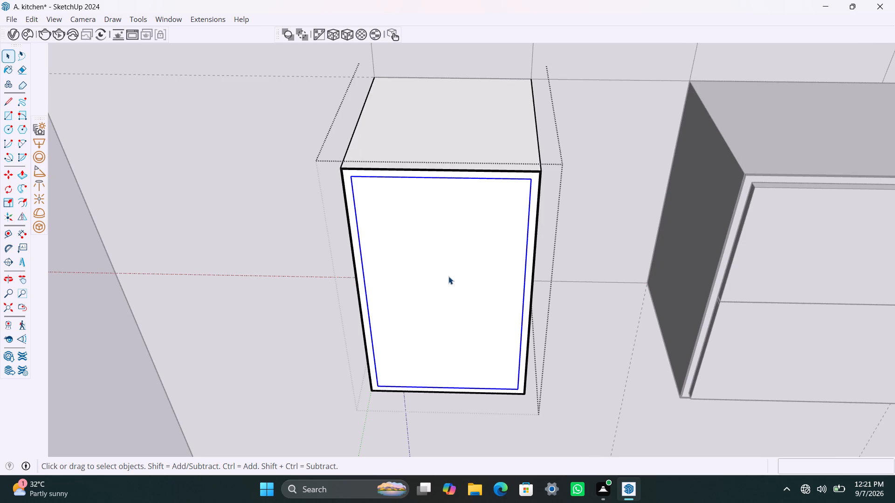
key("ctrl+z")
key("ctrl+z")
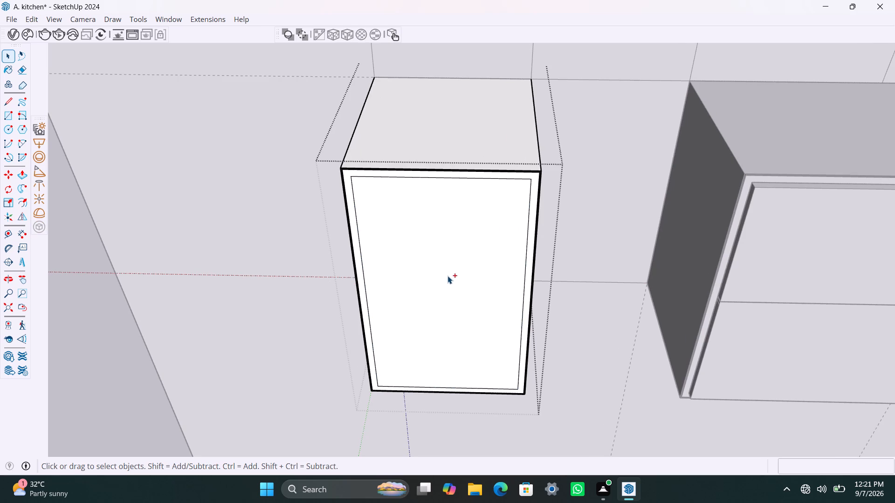
Draw a rectangle about 1' 1 9/16" by 1' 11 9/16" across the cabinet opening, corner to corner, and make it a group.
key("r")
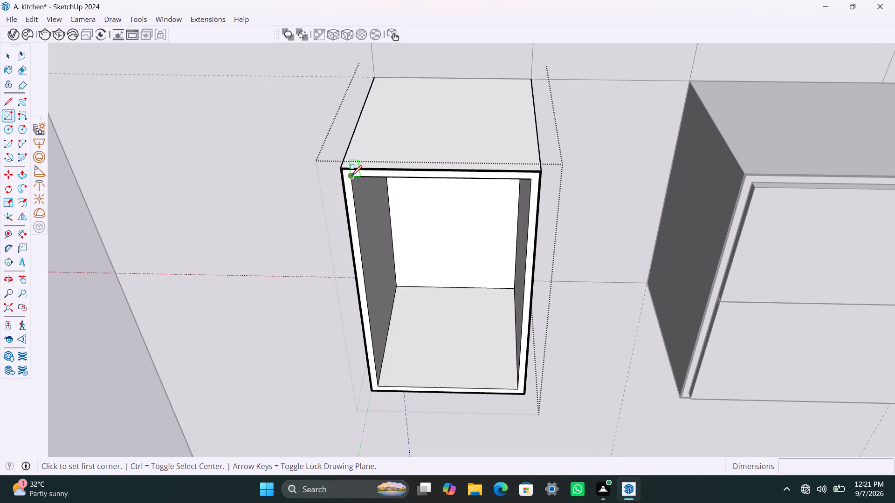
left_click_drag(352, 175, 354, 188)
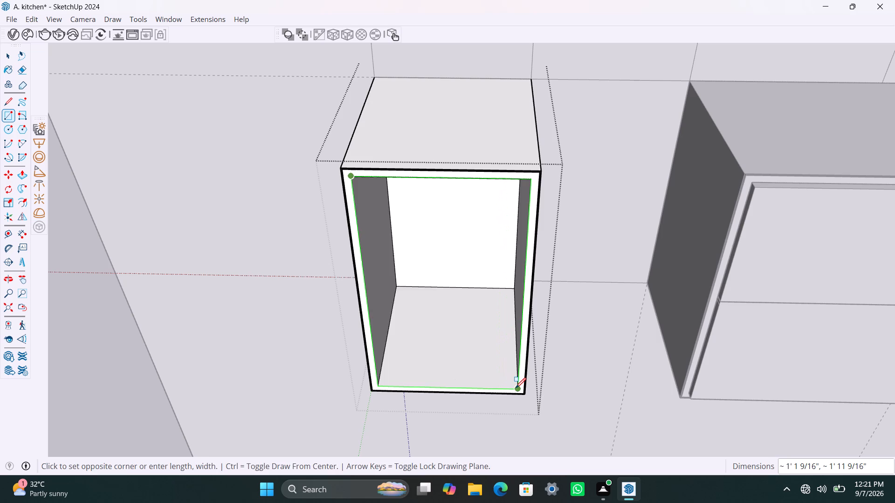
left_click(516, 387)
key("space")
double_click(469, 339)
right_click(469, 339)
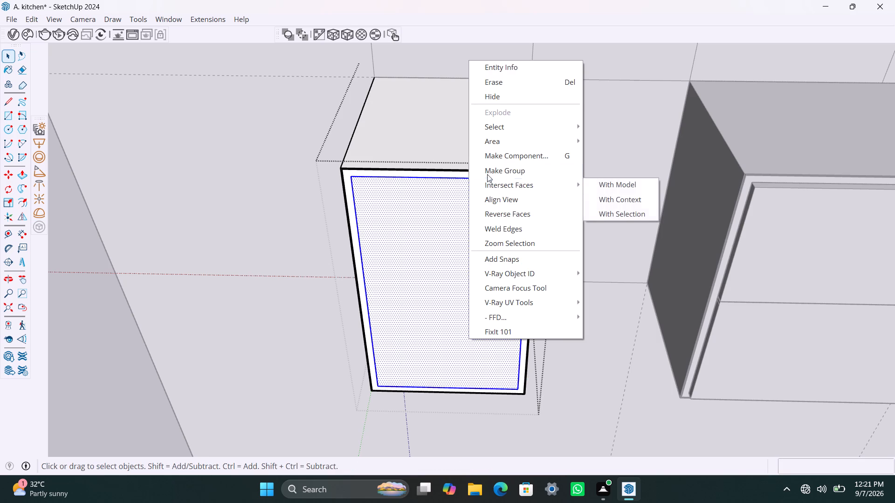
left_click(490, 168)
Extrude the grouped front panel 18 mm and close the nested groups.
triple_click(447, 271)
key("p")
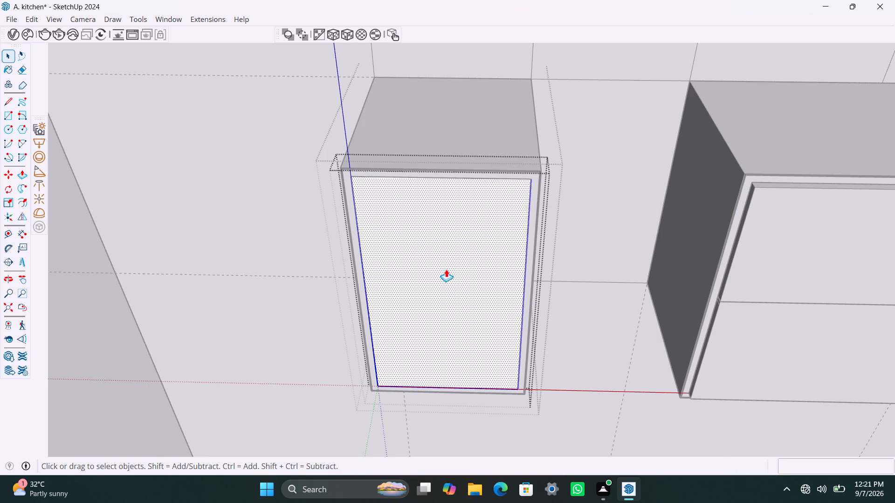
left_click(446, 269)
type("18mm")
key("Return")
key("space")
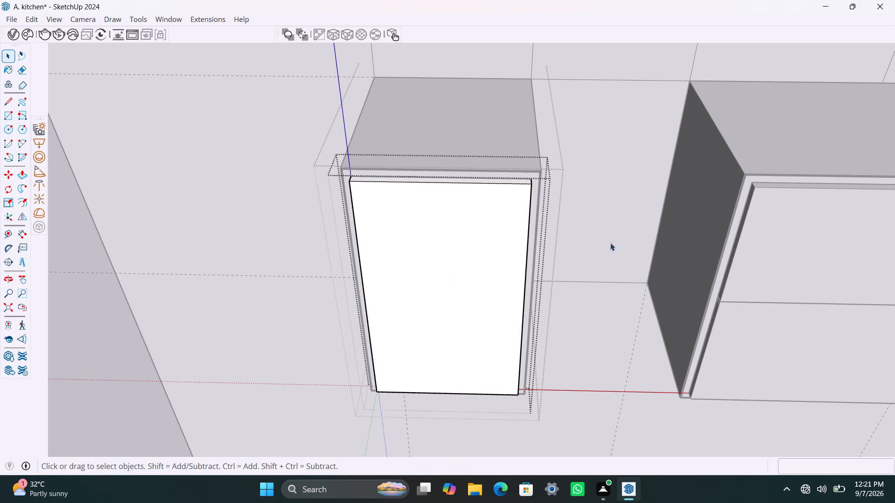
left_click(765, 136)
left_click(649, 146)
Copy the finished cabinet 1' 3" along the wall into the gap beside the two-tier cabinet.
left_click(500, 156)
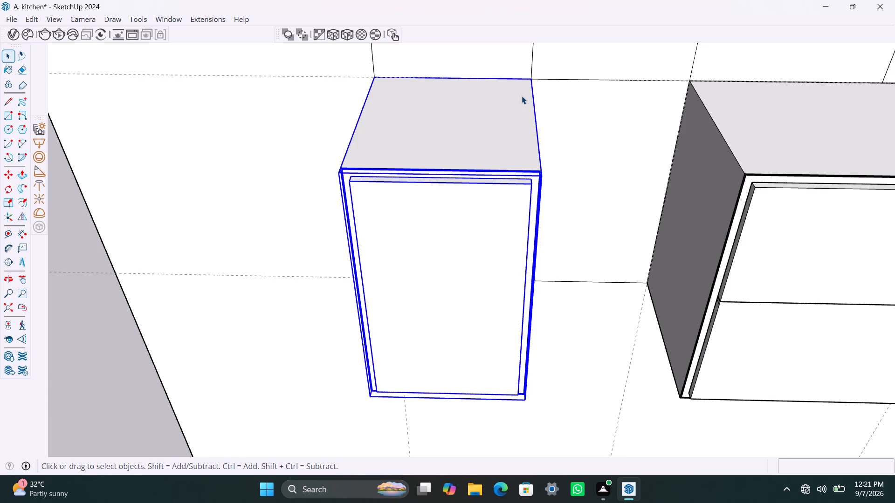
key("m")
left_click(534, 76)
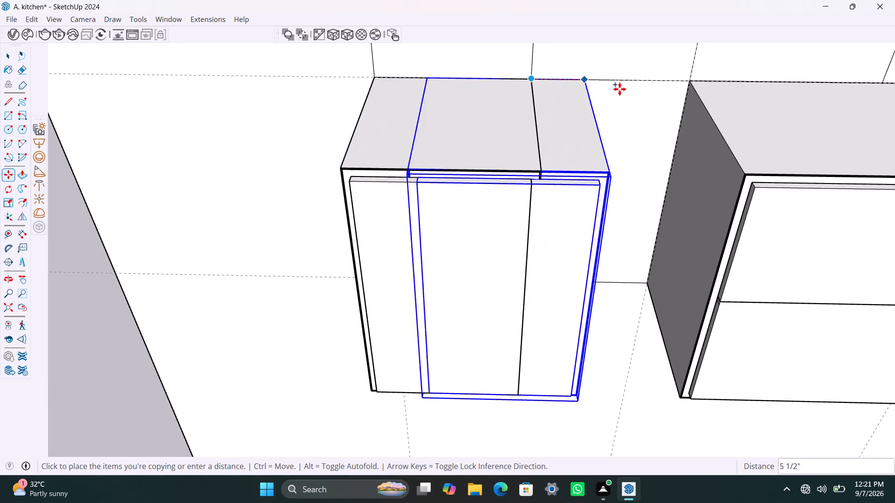
left_click(687, 77)
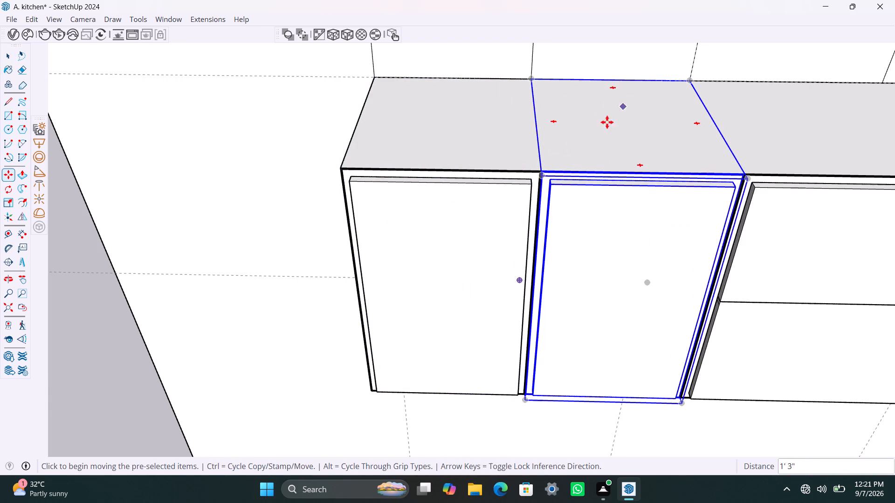
scroll(512, 169, "down", 7)
key("space")
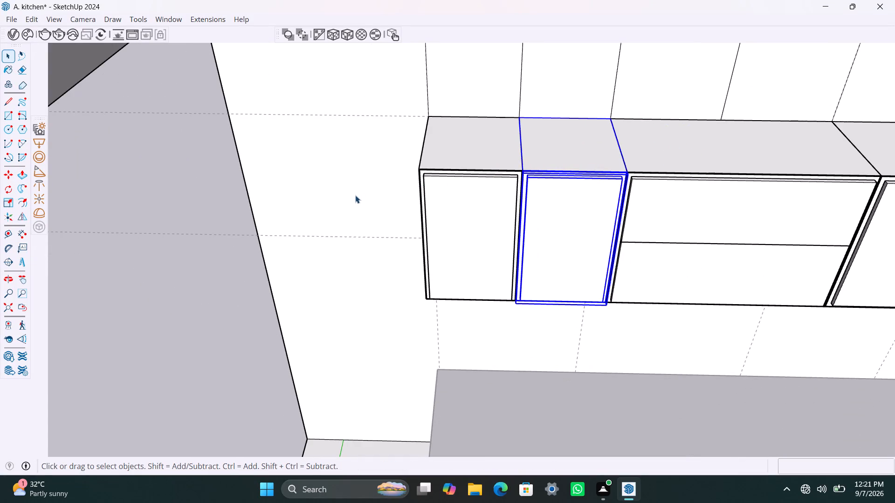
left_click(355, 194)
Group the upper-row end panel on the back wall, beside the corner wall cabinet, together with its edges.
scroll(473, 251, "down", 3)
scroll(510, 241, "down", 3)
scroll(577, 222, "down", 3)
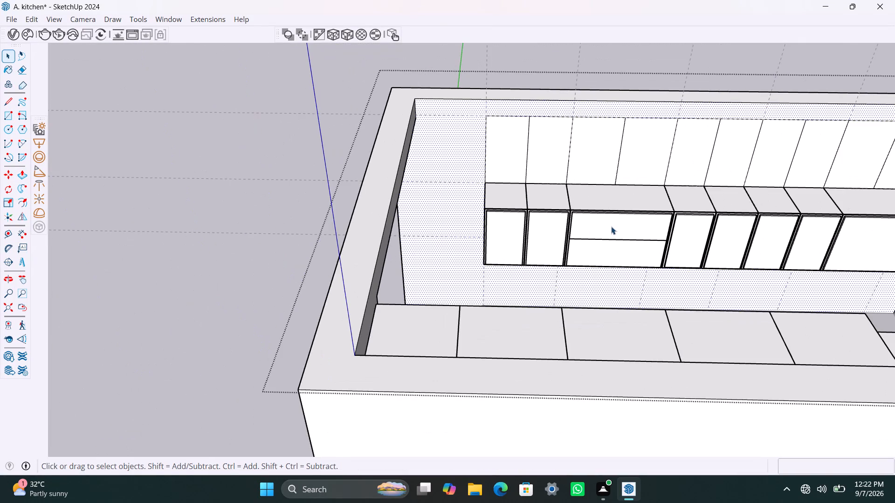
middle_click_drag(611, 226, 350, 325, "shift")
scroll(645, 268, "up", 2)
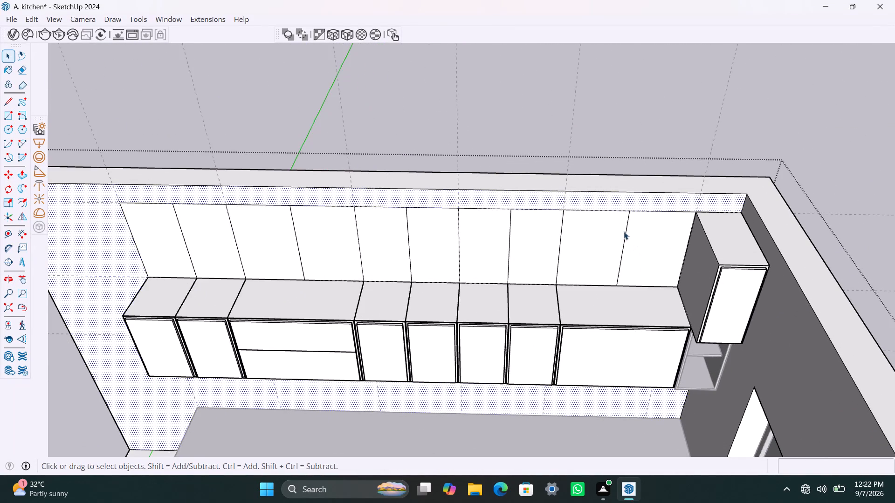
middle_click_drag(624, 231, 618, 224)
scroll(645, 221, "up", 1)
left_click(642, 224)
left_click(642, 223)
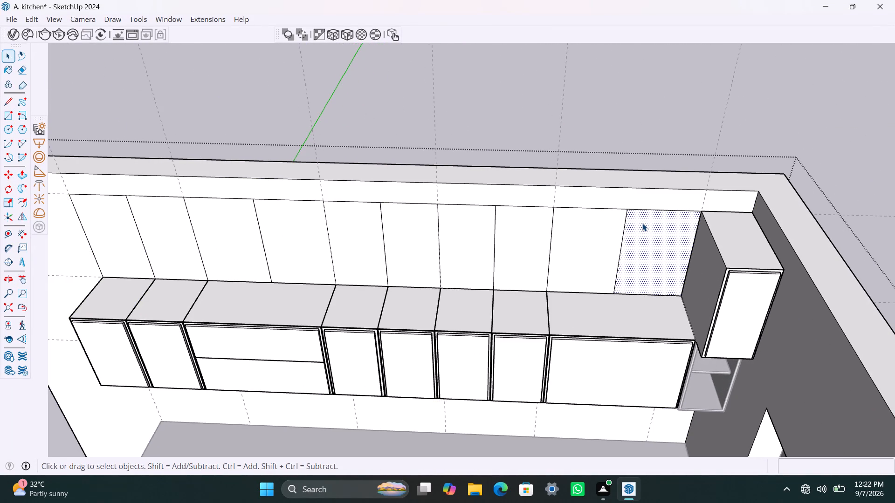
left_click(642, 223)
right_click(643, 222)
left_click(702, 105)
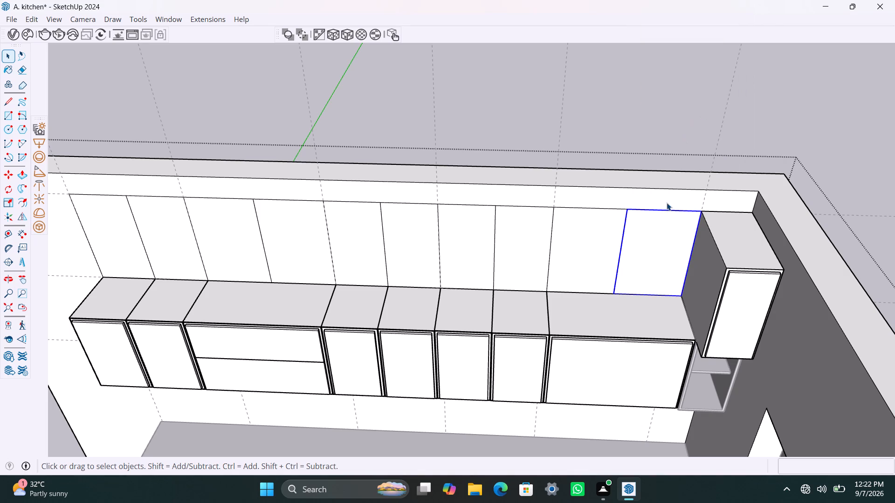
Open the grouped end panel beside the corner wall cabinet and extrude its face 2' out from the back wall.
triple_click(654, 229)
left_click(653, 234)
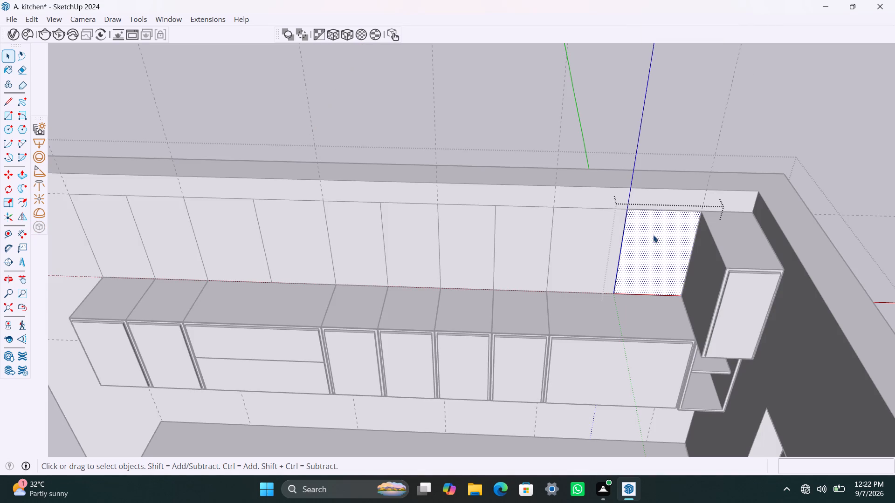
key("p")
left_click(653, 235)
type("2'")
key("Return")
key("space")
Push the extruded cabinet's front face back 18 mm toward the wall.
left_click(669, 292)
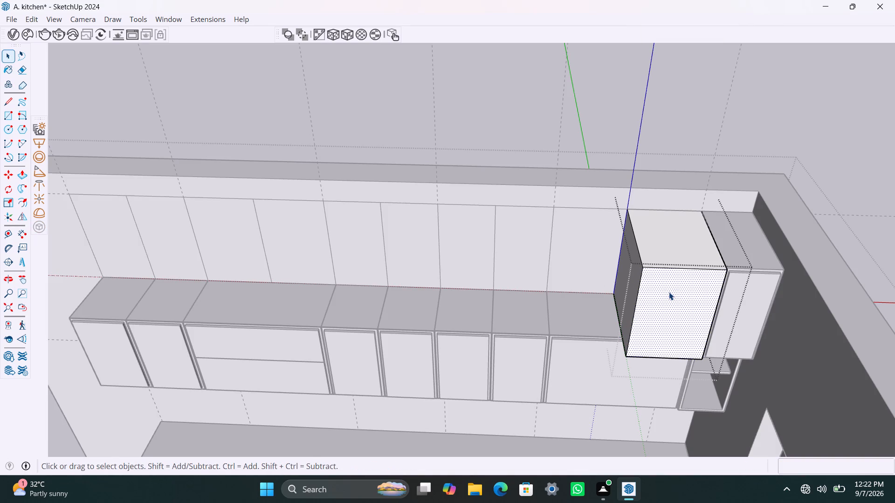
key("p")
left_click(669, 292)
type("18")
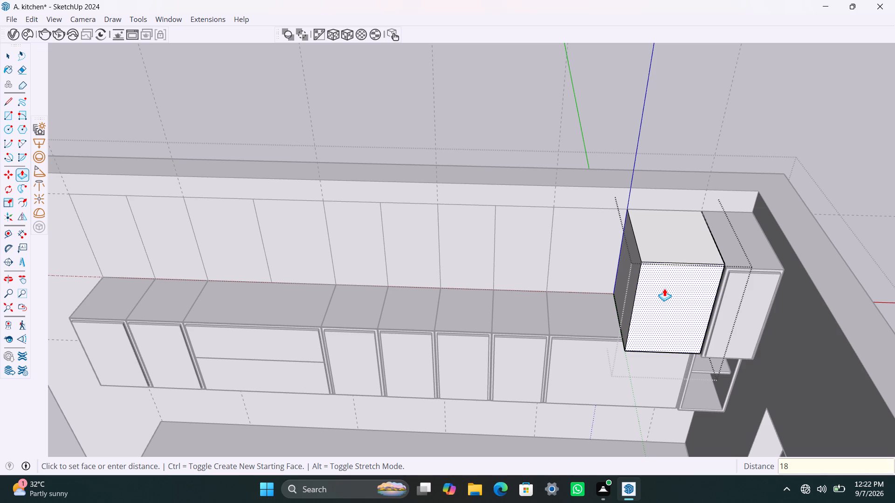
type("mm")
key("Return")
key("space")
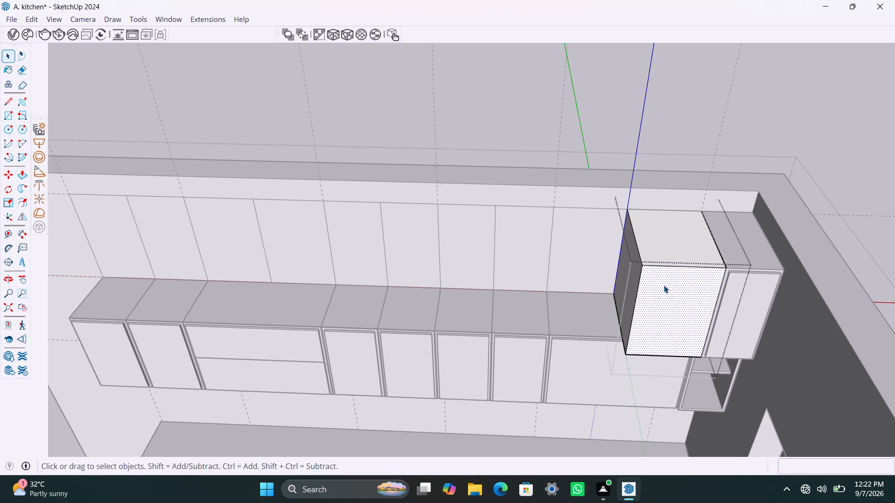
Offset the cabinet's front face inward 2.5 mm, and offset the resulting inner face another 18 mm.
key("f")
left_click(654, 281)
type("2.5mm")
key("Return")
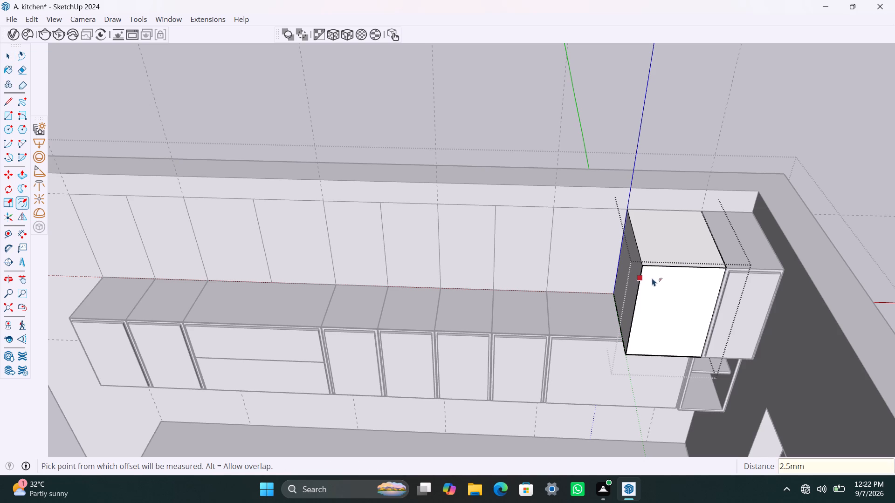
left_click(652, 278)
type("18mm")
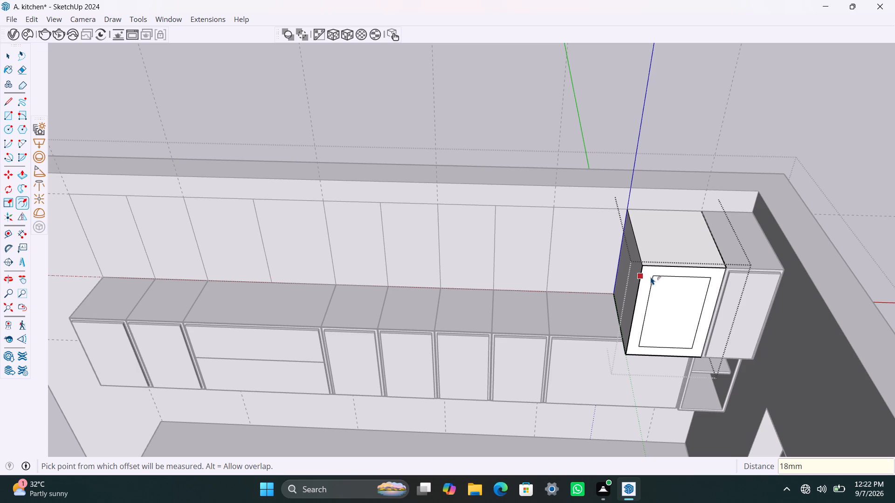
key("Return")
key("space")
Delete the narrow 2.5 mm strip face around the edge of the cabinet front.
scroll(650, 276, "up", 17)
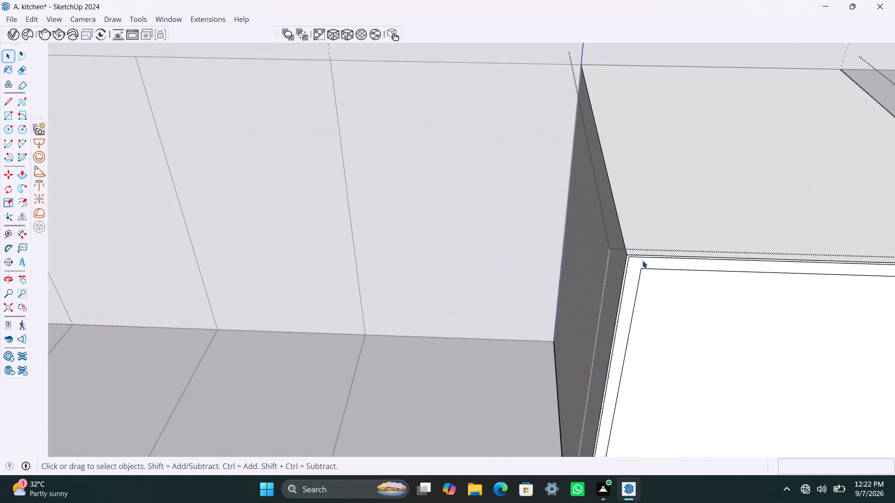
scroll(642, 260, "up", 2)
key("Delete")
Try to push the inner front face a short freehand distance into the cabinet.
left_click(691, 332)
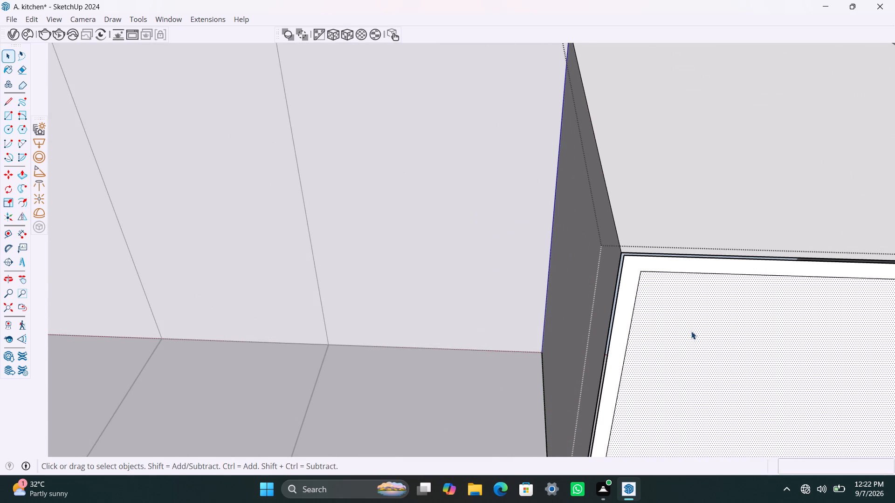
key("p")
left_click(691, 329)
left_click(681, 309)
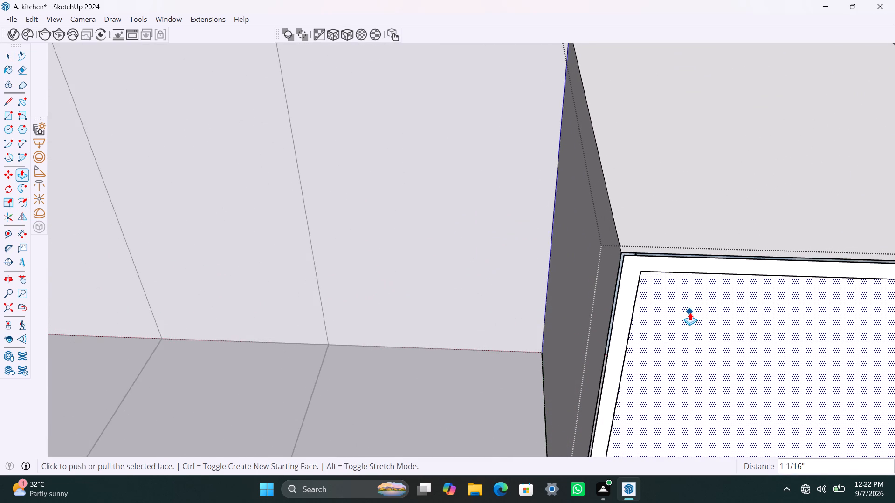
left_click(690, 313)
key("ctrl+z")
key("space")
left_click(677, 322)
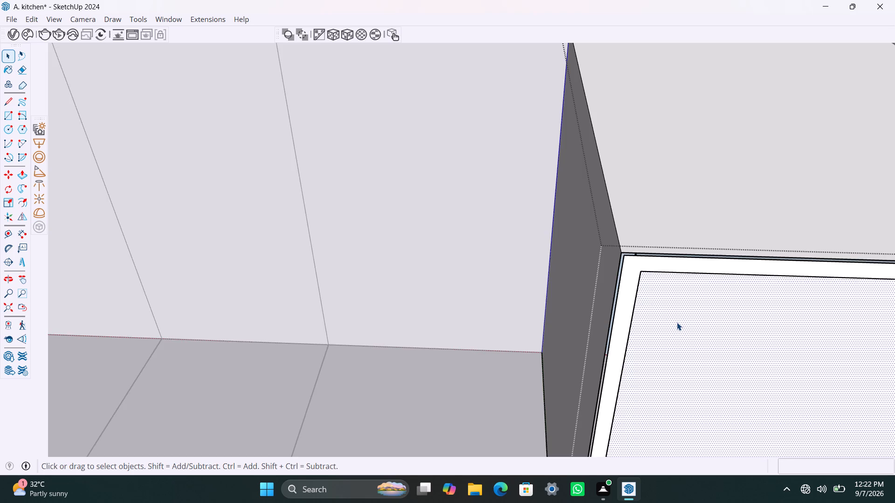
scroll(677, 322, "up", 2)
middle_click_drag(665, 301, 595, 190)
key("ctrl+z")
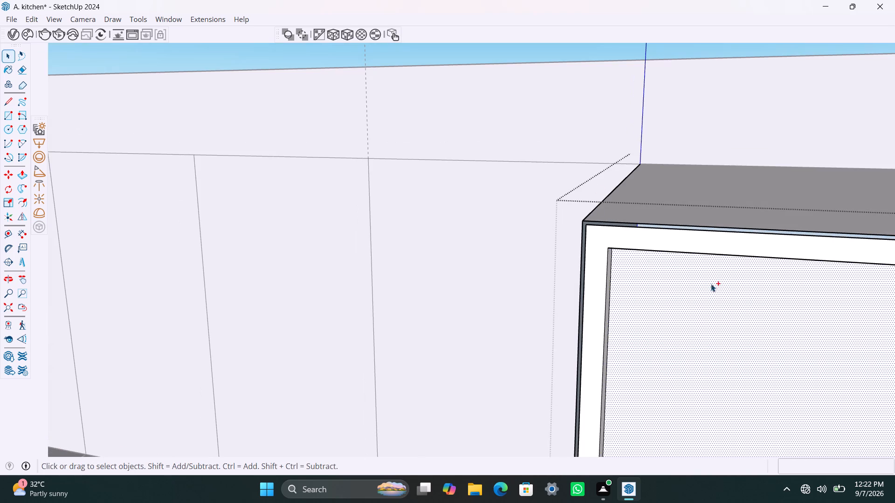
Push the inner front face 1' 8" into the box to hollow out the cabinet.
left_click(725, 298)
key("p")
left_click(716, 312)
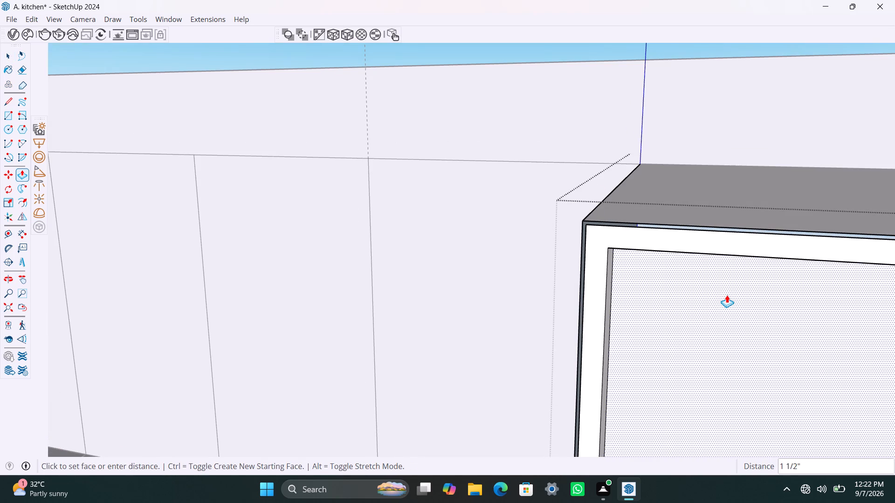
type("1'")
type("8\"")
key("Return")
key("space")
Draw a rectangle across the cabinet opening from corner to corner, and make it a group with its edges.
scroll(630, 261, "down", 5)
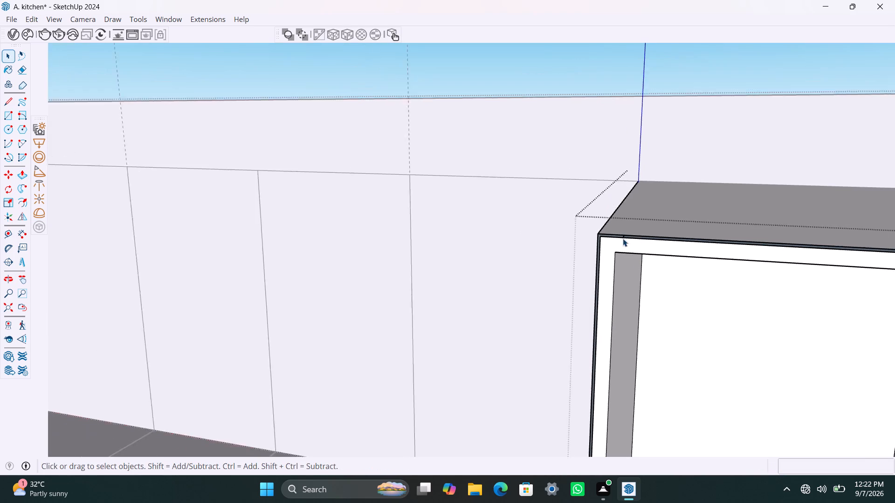
scroll(623, 238, "down", 8)
middle_click_drag(699, 320, 743, 313)
scroll(718, 315, "down", 4)
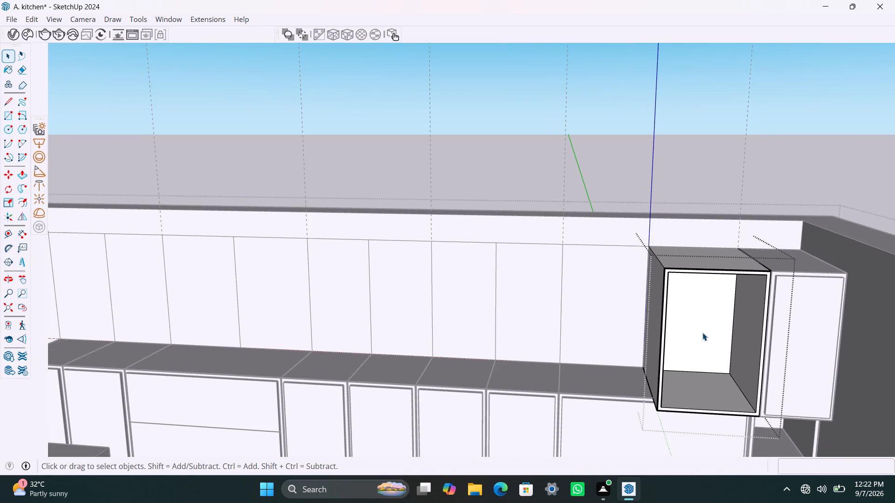
middle_click_drag(701, 335, 679, 288, "shift")
middle_click_drag(676, 297, 697, 326)
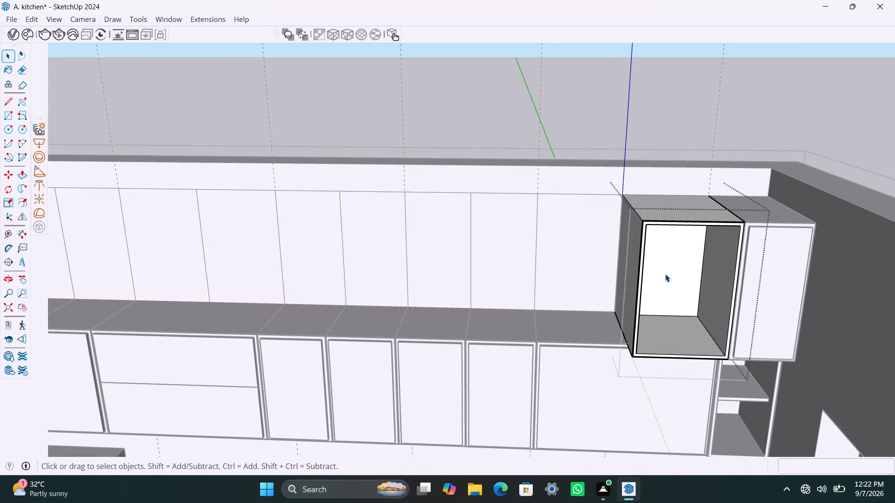
key("r")
left_click_drag(651, 228, 650, 232)
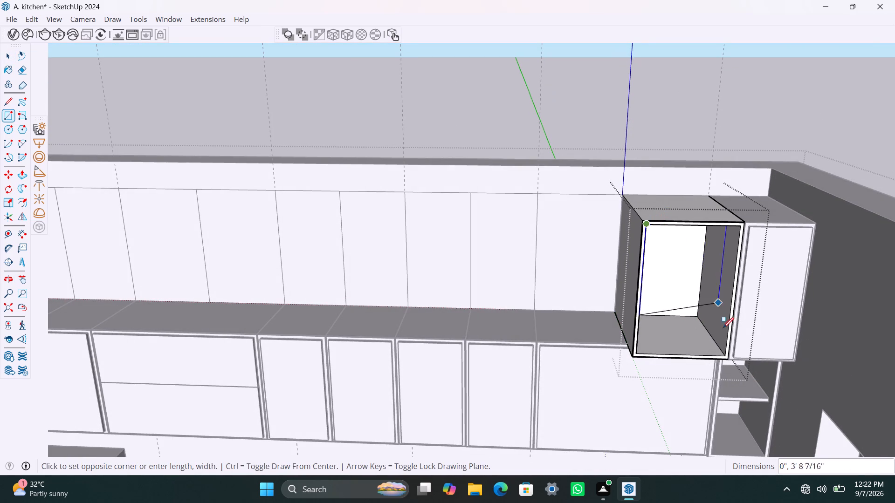
left_click(723, 356)
key("space")
double_click(689, 318)
right_click(689, 318)
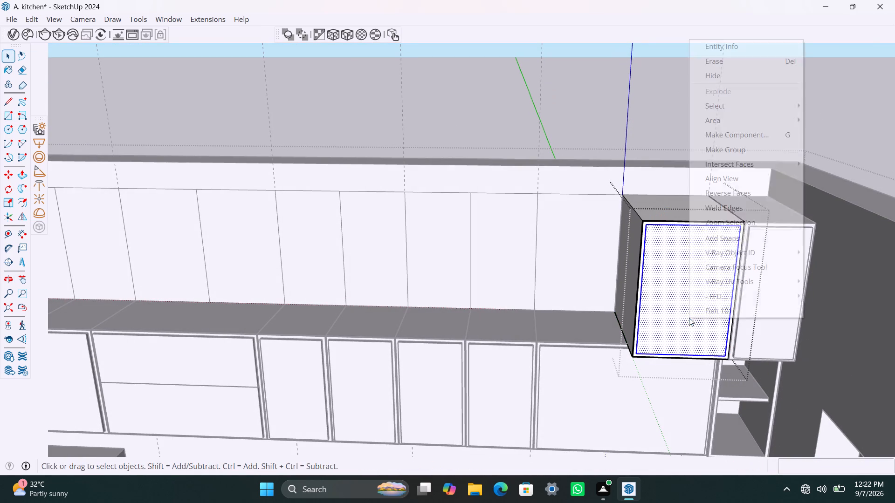
left_click(730, 150)
Extrude the grouped front panel 18 mm and close the nested groups.
triple_click(693, 275)
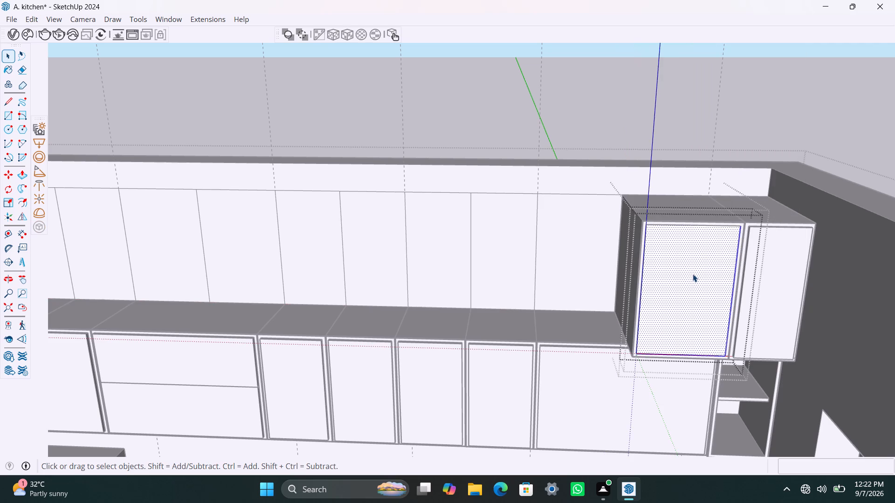
key("p")
left_click(693, 272)
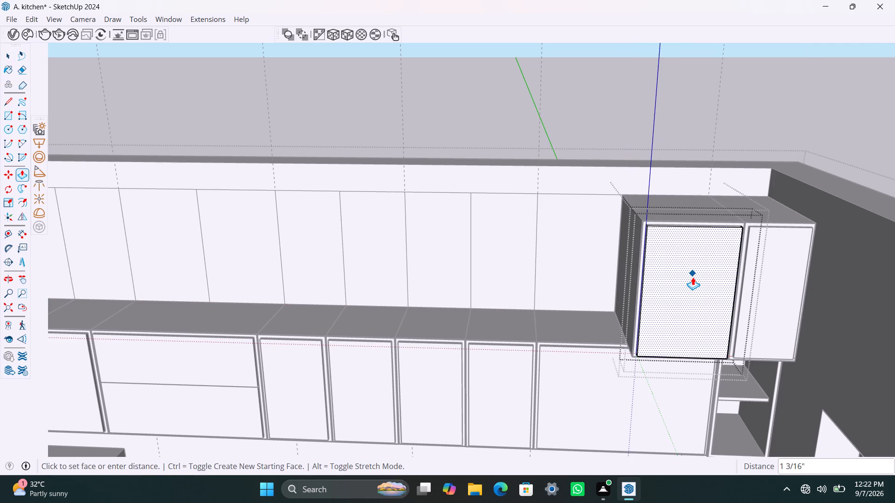
type("18mm")
key("Return")
key("space")
left_click(628, 109)
left_click(583, 216)
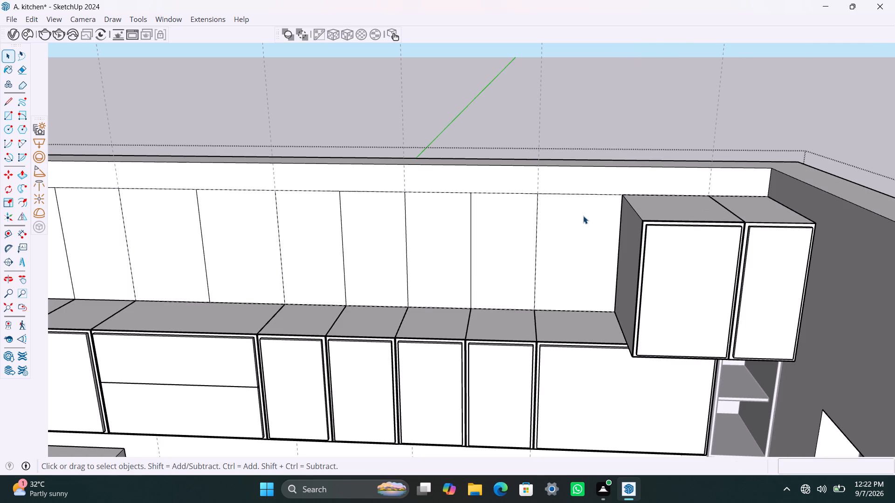
Group the next upper-row wall panel beside the finished cabinet, together with its edges.
left_click(583, 216)
double_click(583, 215)
right_click(583, 215)
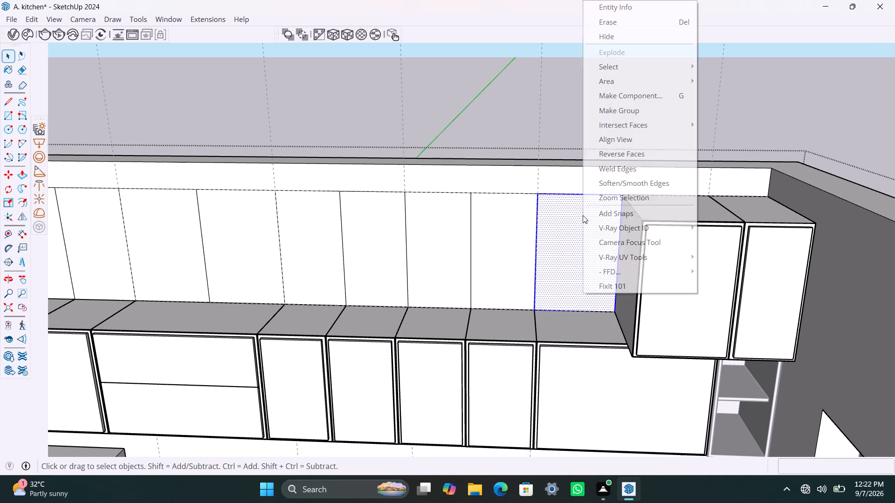
left_click(617, 113)
Open the newly grouped panel and extrude its face 2' out from the back wall.
double_click(577, 224)
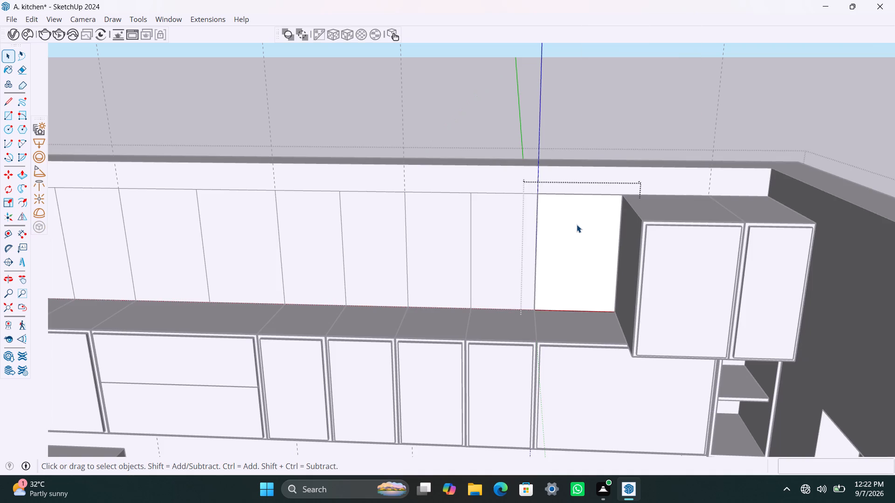
left_click(577, 224)
key("p")
left_click(578, 222)
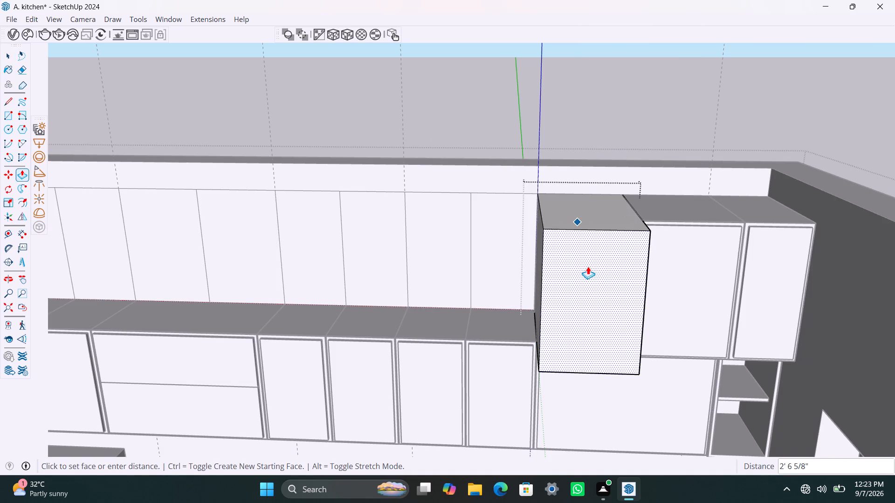
type("2'")
key("Return")
Push the front face of this second upper cabinet back 18 mm toward the wall.
left_click(587, 264)
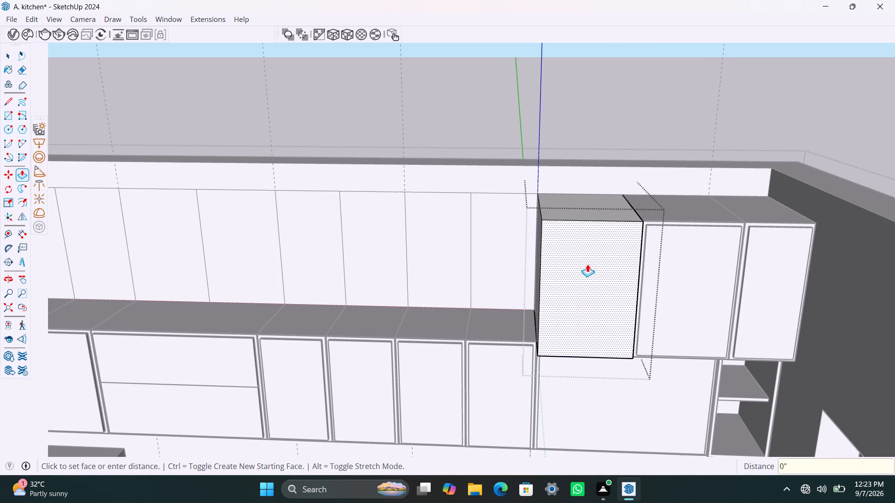
type("18mm")
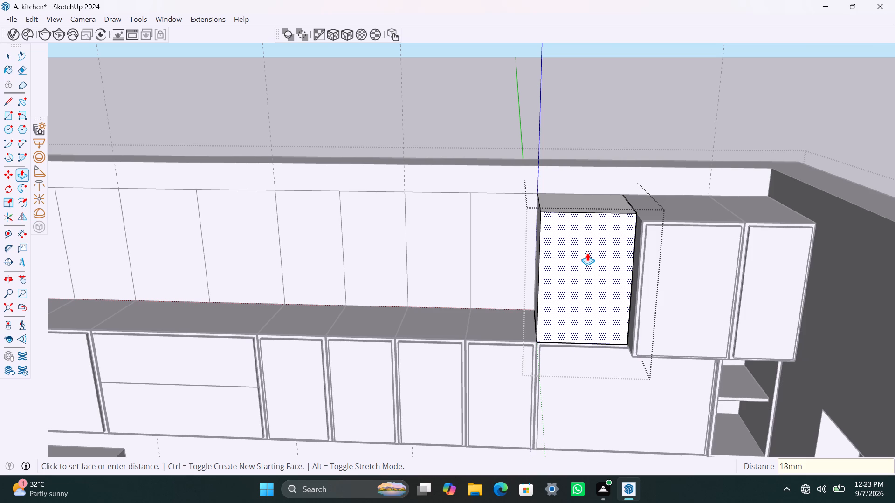
key("Return")
key("space")
Offset the second cabinet's front face inward 2.5 mm, and offset the resulting inner face another 18 mm.
left_click(572, 254)
key("f")
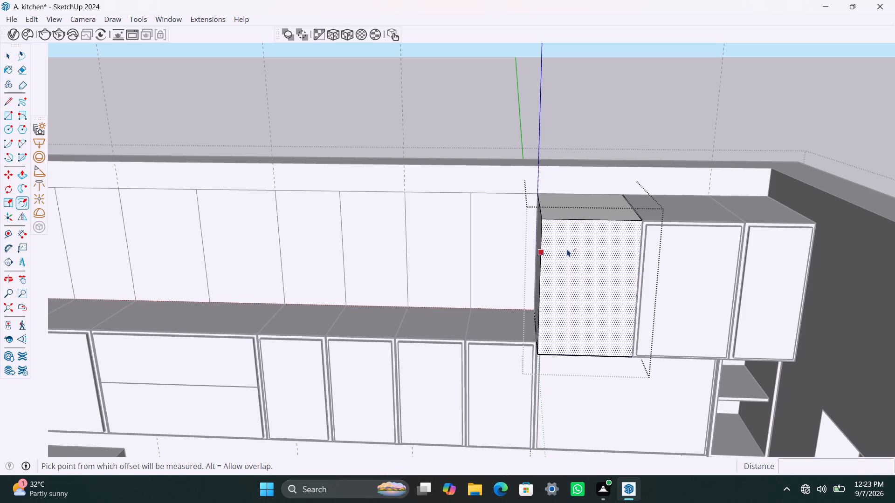
left_click(565, 238)
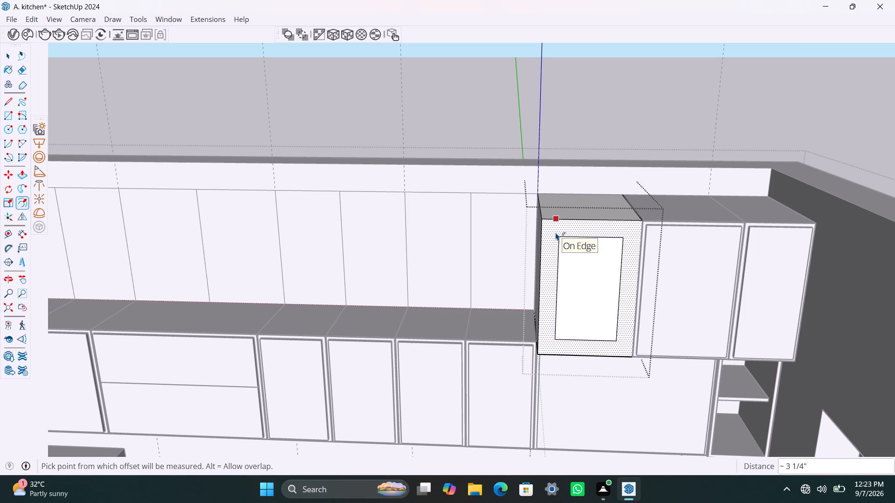
type("2.5mm")
key("Return")
left_click(556, 233)
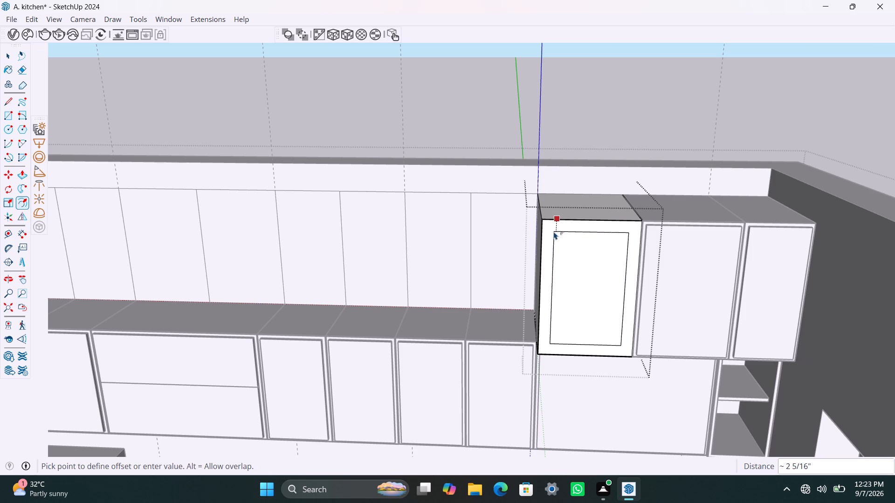
type("18mm")
key("Return")
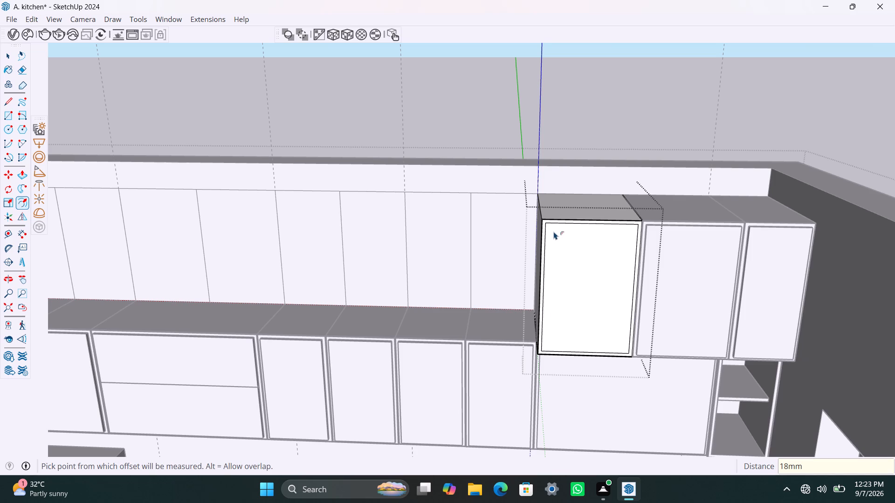
Delete the thin 2.5 mm border face around the front of the upper cabinet being edited.
scroll(558, 226, "up", 16)
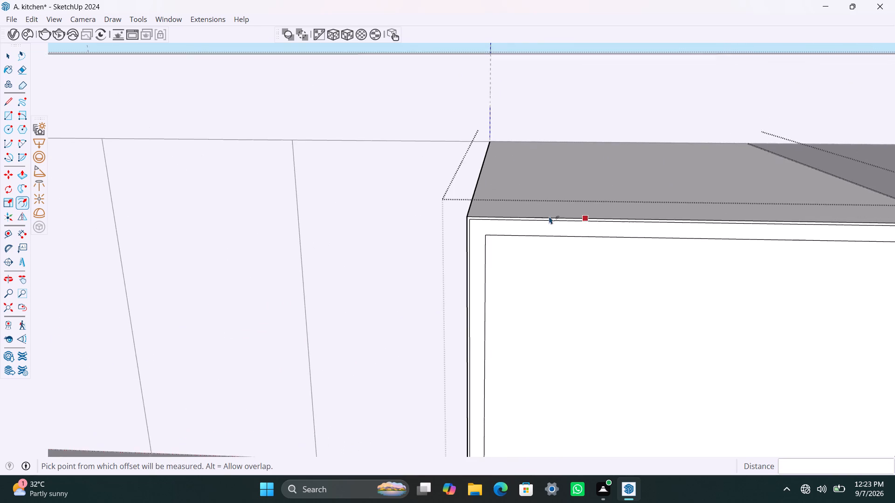
scroll(537, 211, "up", 5)
scroll(585, 237, "up", 3)
left_click(561, 214)
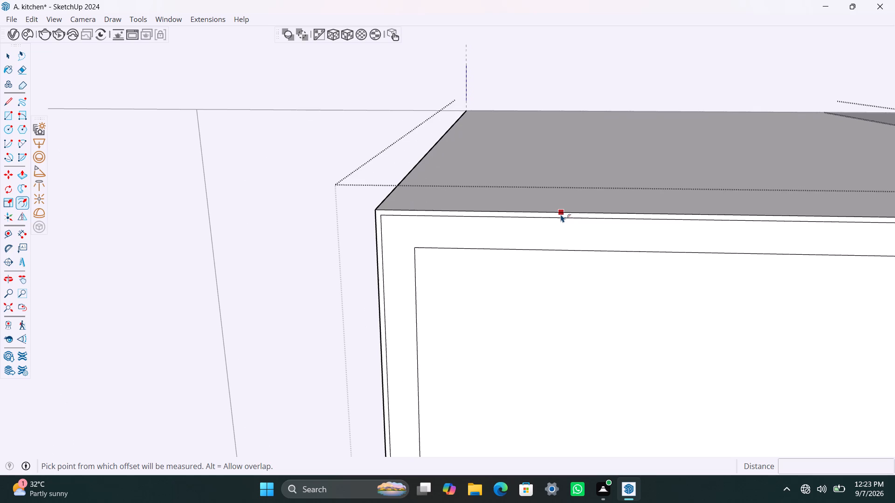
key("Escape")
key("space")
scroll(540, 212, "up", 1)
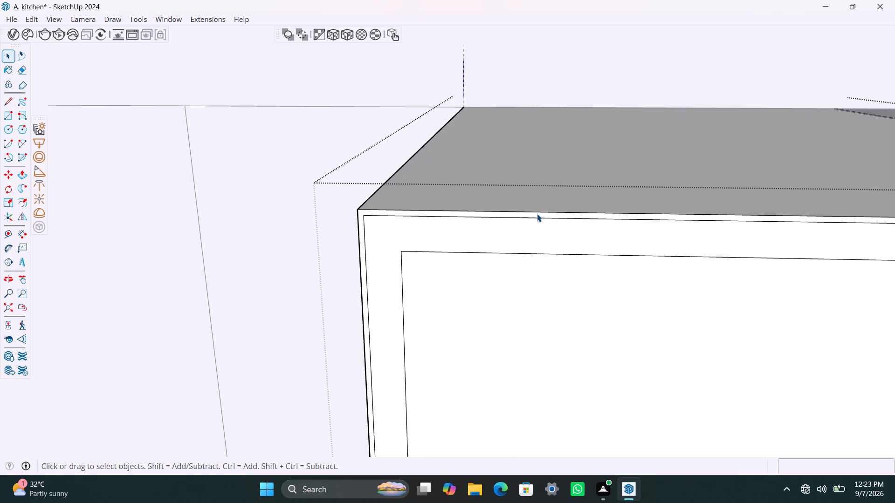
left_click(537, 214)
key("Delete")
Push the cabinet's inner front face 1'8" inward to hollow out the box.
scroll(544, 279, "down", 8)
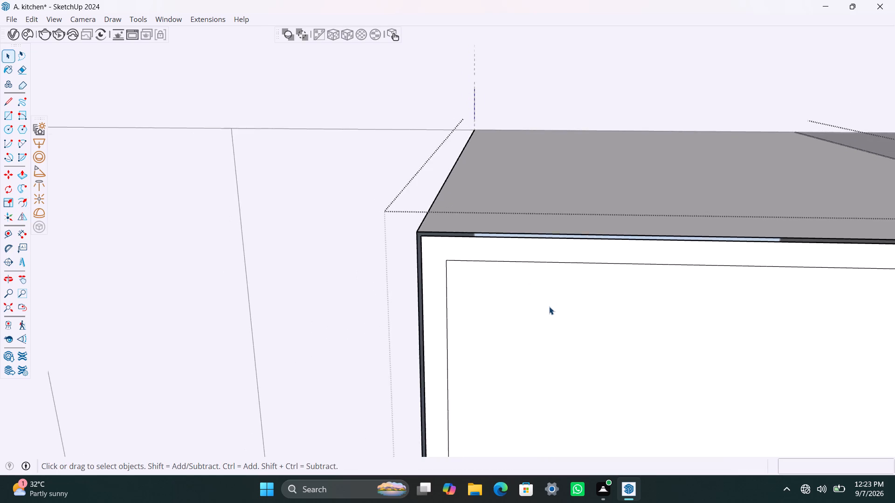
scroll(549, 306, "down", 9)
middle_click_drag(551, 318, 528, 164, "shift")
scroll(548, 204, "down", 3)
left_click(573, 278)
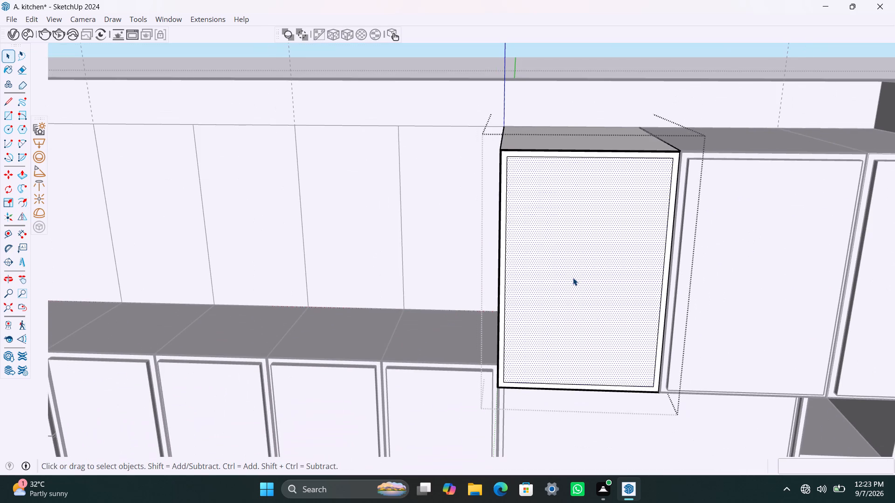
key("p")
left_click(573, 277)
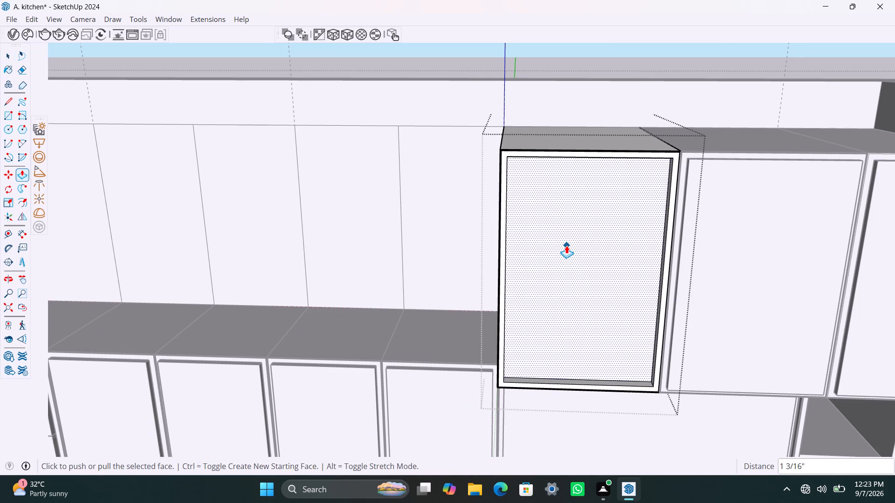
type("1'8\"")
key("Return")
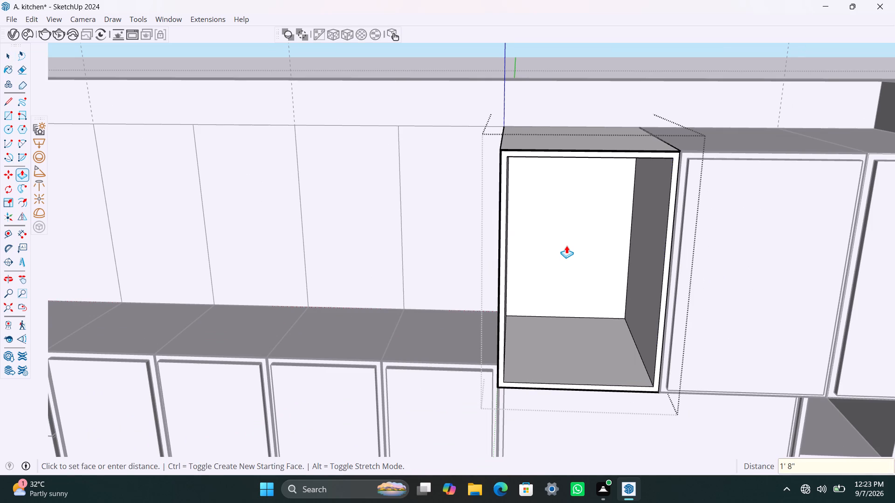
Draw a rectangle across the hollow cabinet's front opening and group it together with its edges.
key("r")
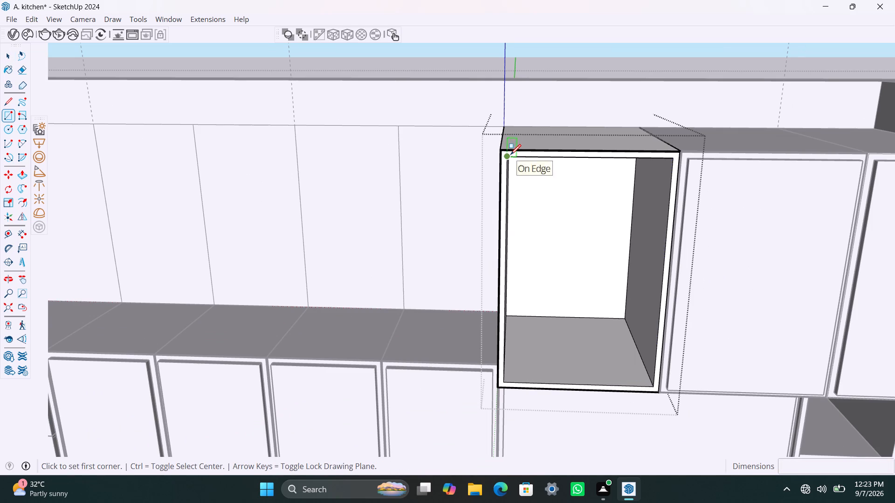
left_click(510, 155)
left_click(654, 385)
key("space")
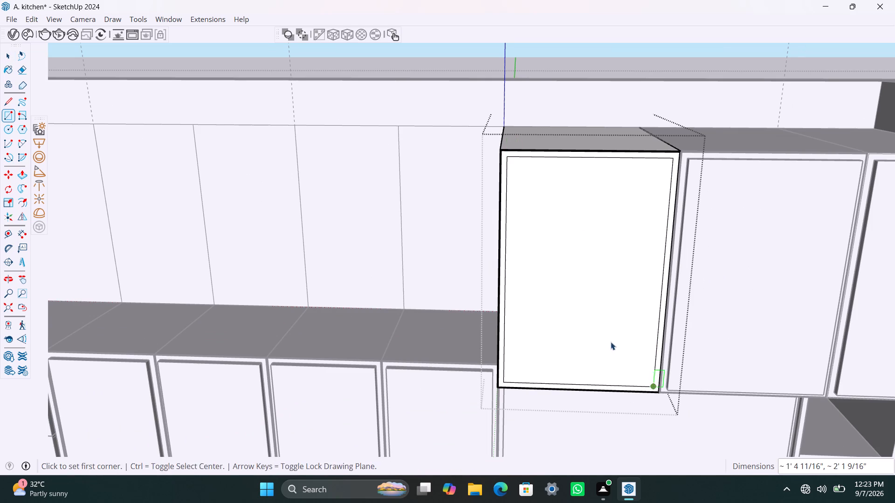
double_click(602, 329)
right_click(602, 329)
left_click(663, 165)
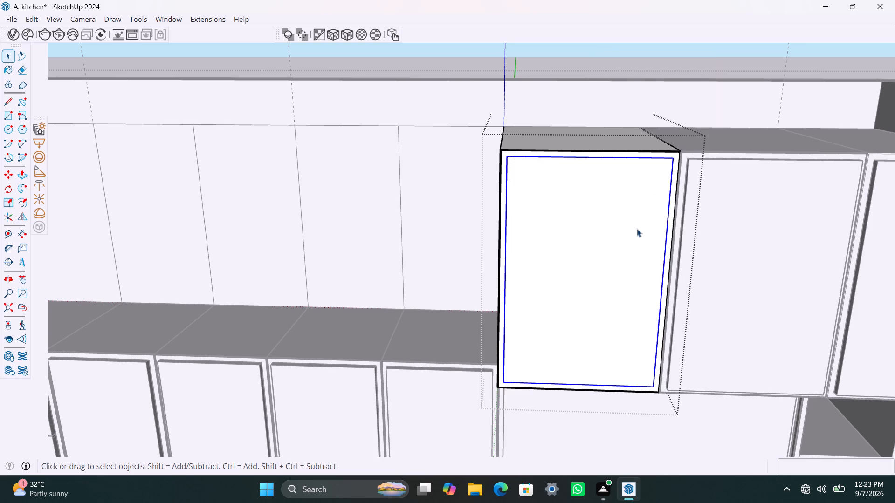
Open the grouped front panel, extrude its face 18 mm outward, and exit the groups.
triple_click(605, 263)
key("p")
left_click(605, 262)
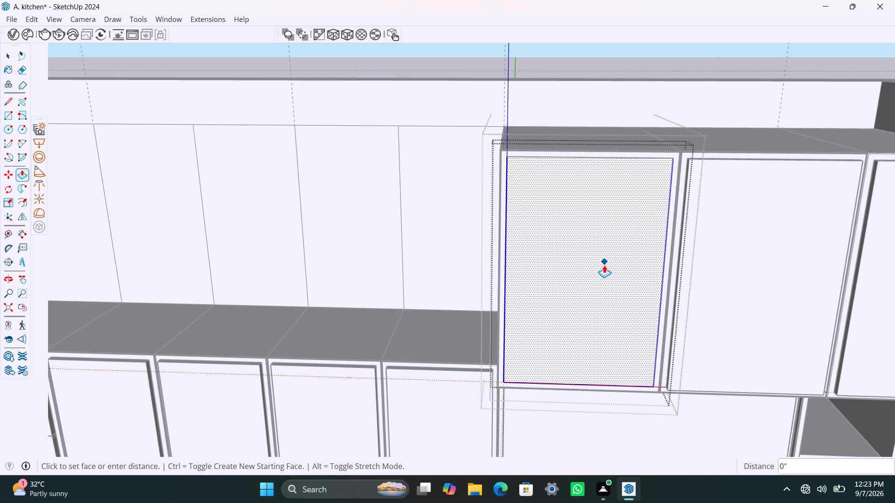
type("18mm")
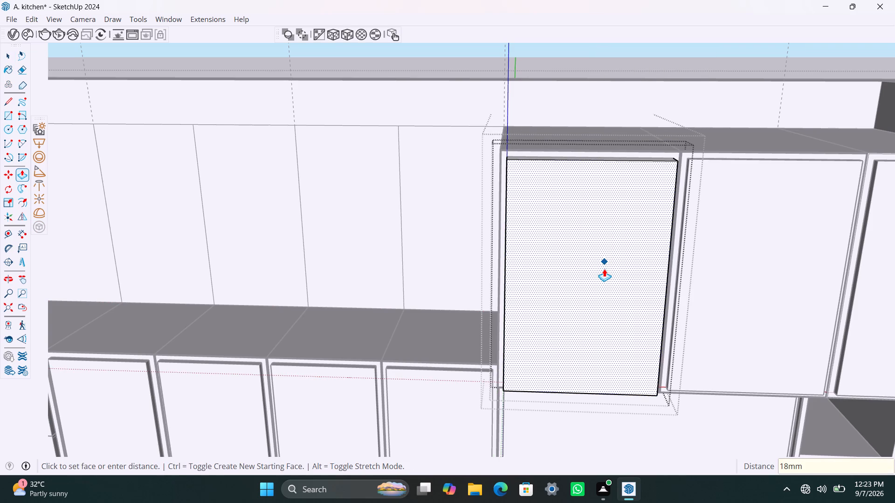
key("Return")
key("space")
left_click(458, 211)
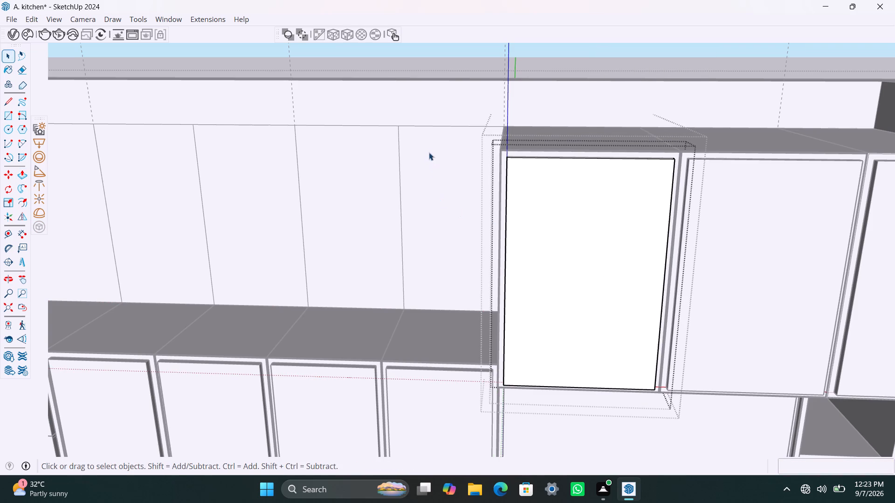
left_click(415, 80)
left_click(415, 71)
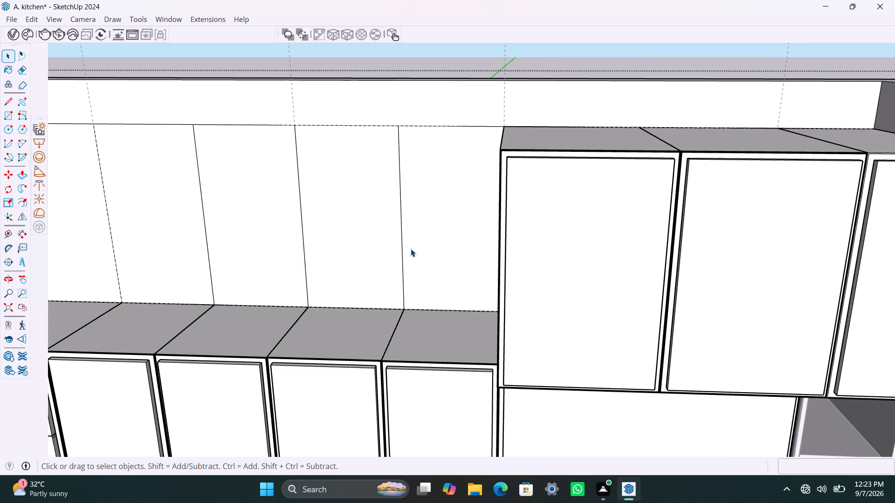
Group the next upper-row wall panel beside the finished cabinets, together with its edges.
scroll(411, 249, "down", 5)
middle_click_drag(428, 289, 475, 292, "shift")
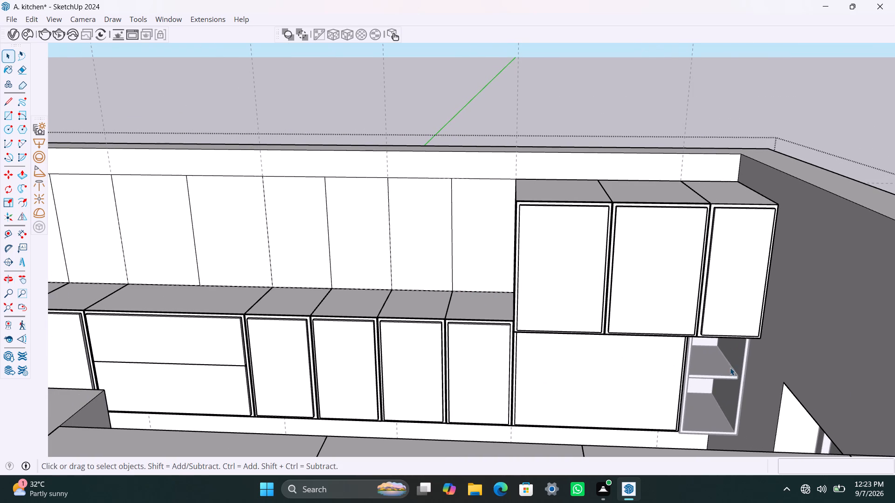
left_click(732, 381)
left_click(720, 383)
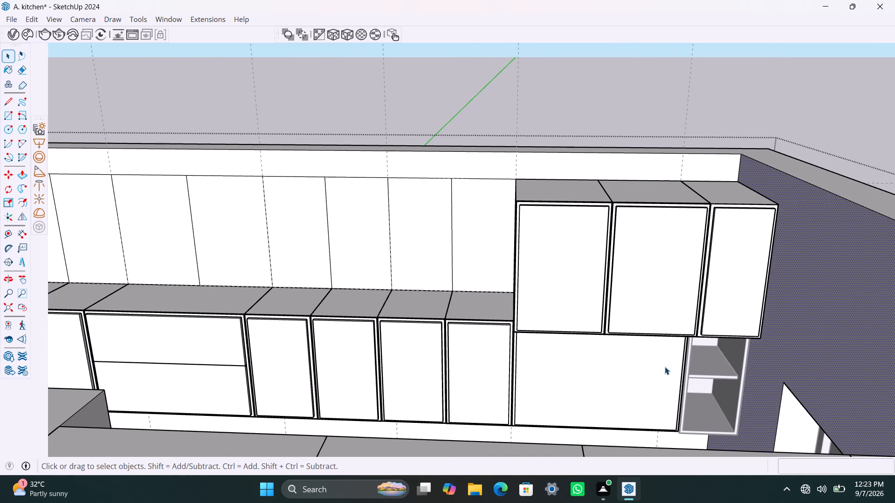
scroll(665, 367, "down", 3)
middle_click_drag(641, 360, 661, 383, "shift")
scroll(549, 301, "up", 1)
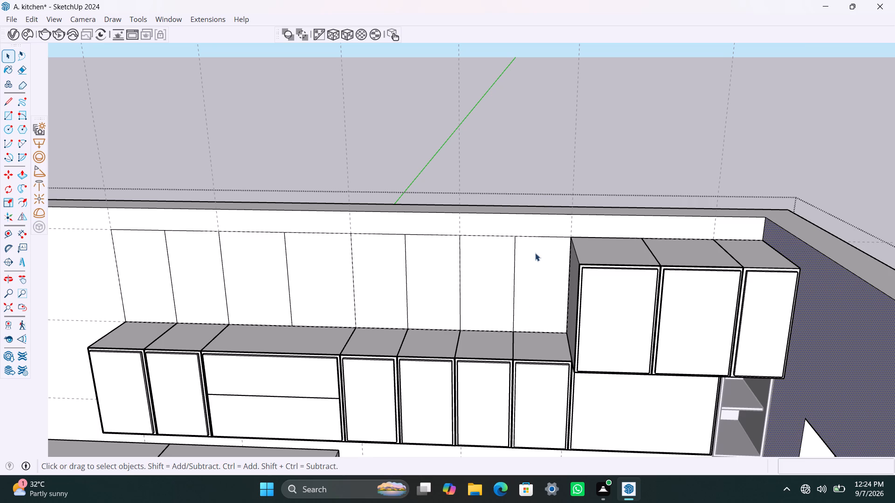
double_click(534, 280)
right_click(537, 279)
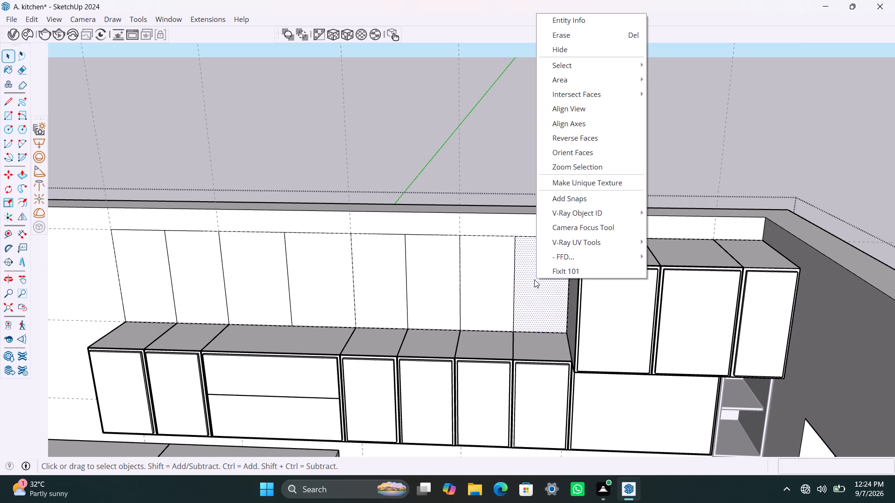
triple_click(532, 281)
right_click(531, 281)
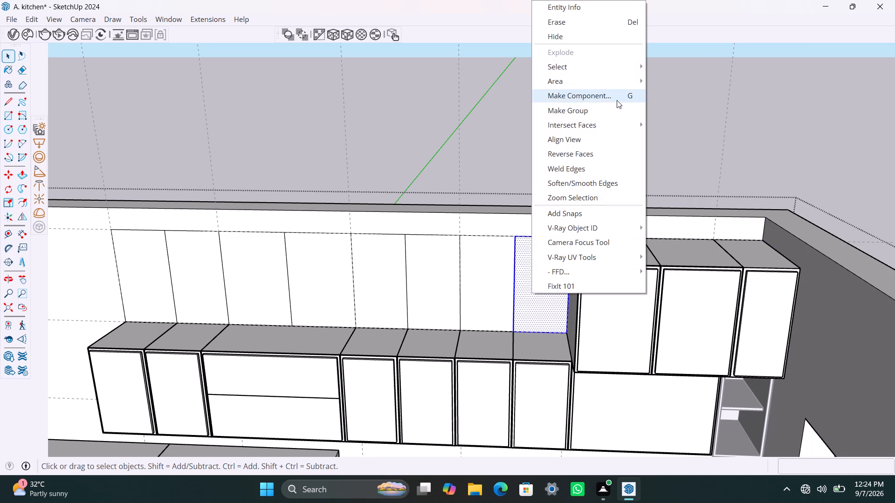
left_click(611, 110)
Open the newly grouped panel and extrude its face 2' out from the back wall.
triple_click(523, 252)
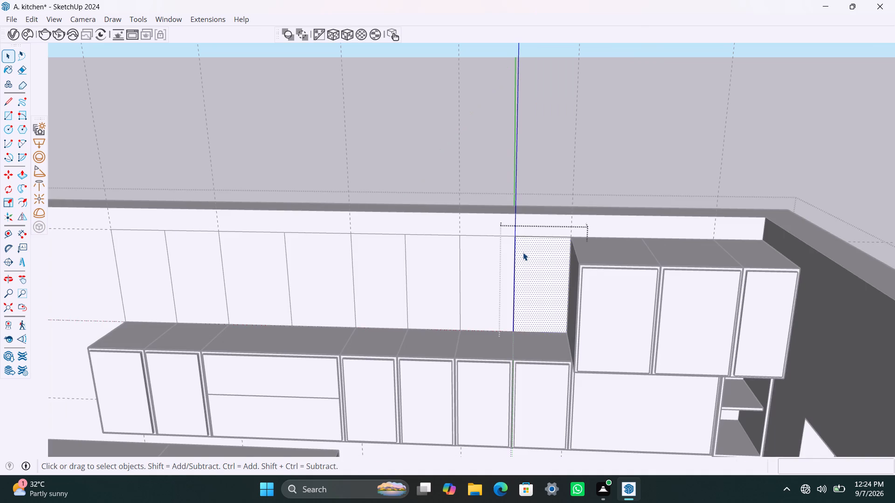
key("p")
left_click(523, 252)
type("2'")
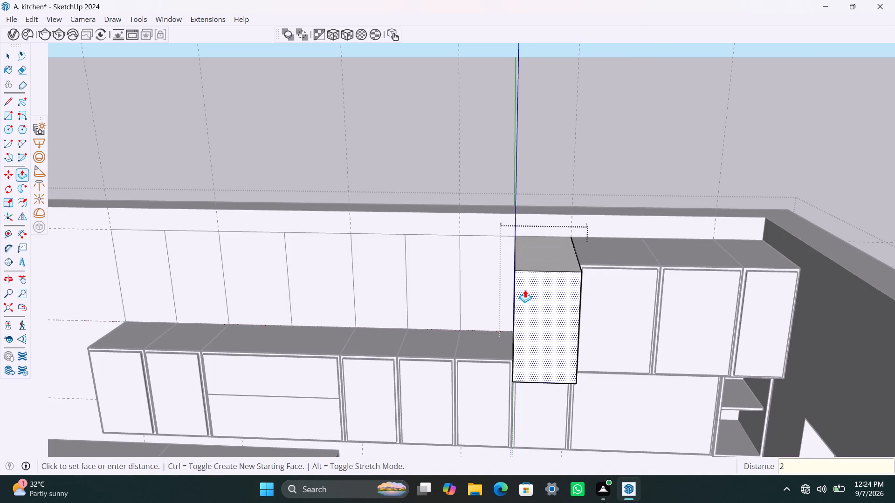
key("Return")
Push the new upper cabinet's front face back 18 mm toward the wall.
left_click(529, 290)
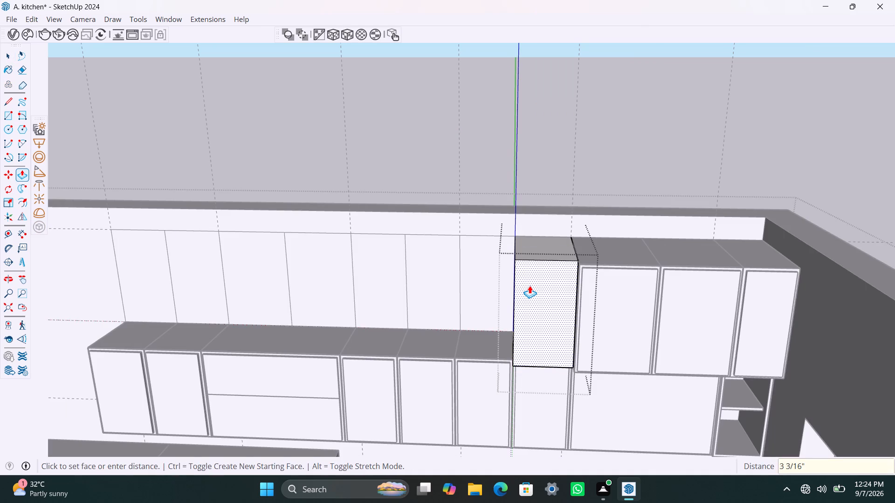
type("18mm")
key("Return")
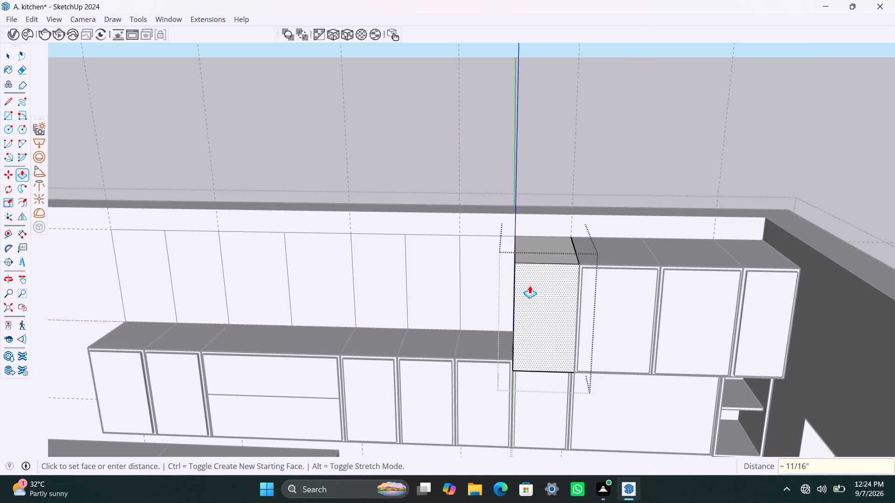
Offset the new cabinet's front face inward 2.5 mm, and offset the resulting inner face another 18 mm.
key("f")
left_click(530, 276)
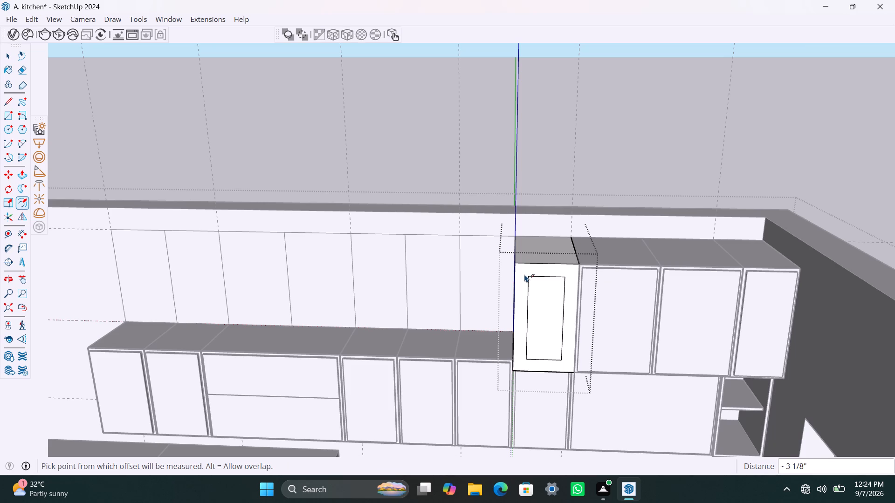
type("2.5mm")
key("Return")
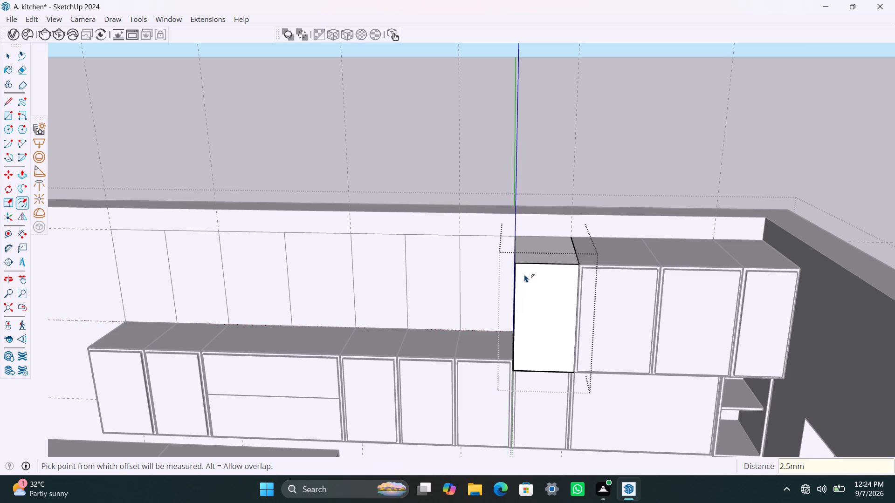
left_click(525, 275)
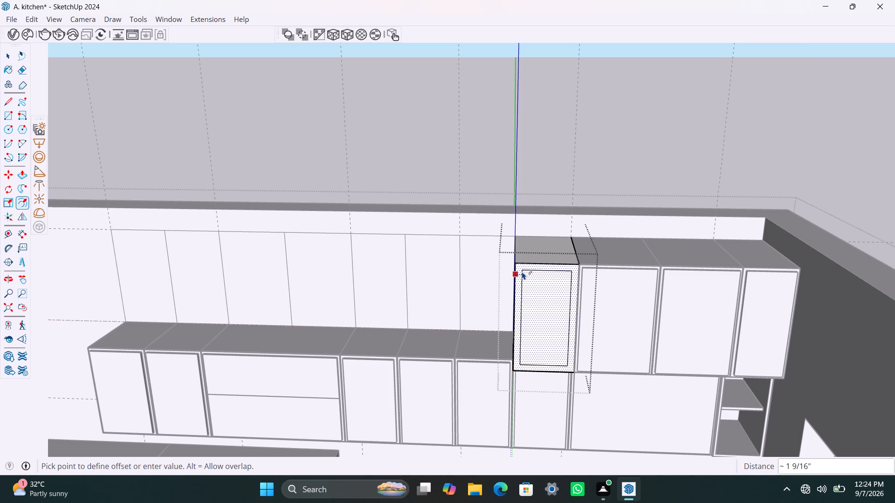
type("18mm")
key("Return")
Delete the thin 2.5 mm border face around the new cabinet's front.
scroll(520, 271, "up", 7)
key("space")
scroll(523, 265, "up", 8)
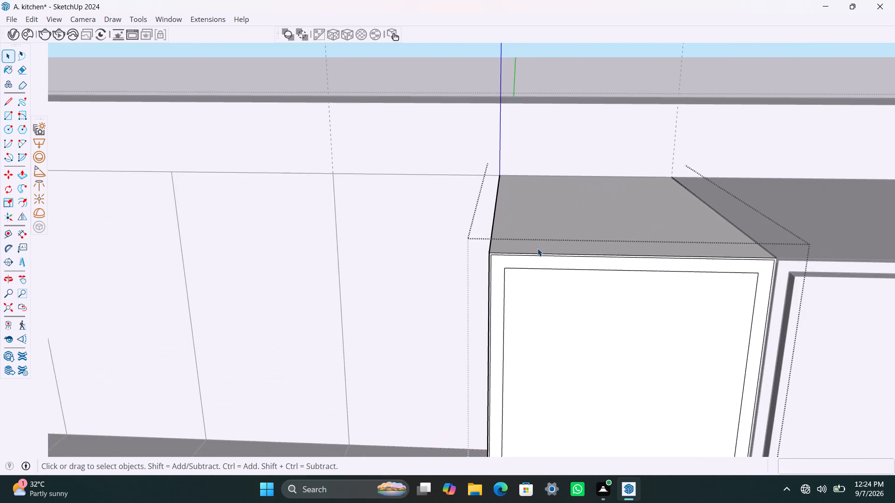
scroll(537, 248, "up", 8)
left_click(546, 259)
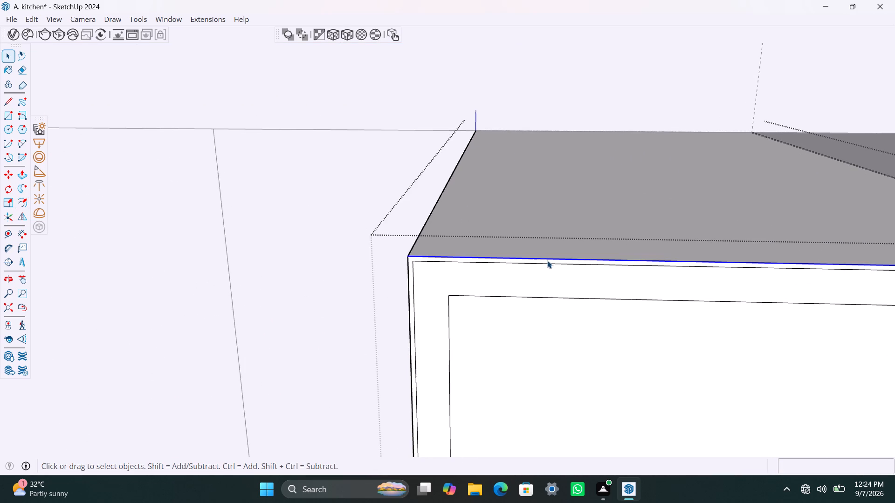
left_click(548, 262)
scroll(550, 262, "up", 2)
key("Delete")
Push the new cabinet's inner front face 1'8" inward to hollow out the box.
scroll(563, 341, "down", 2)
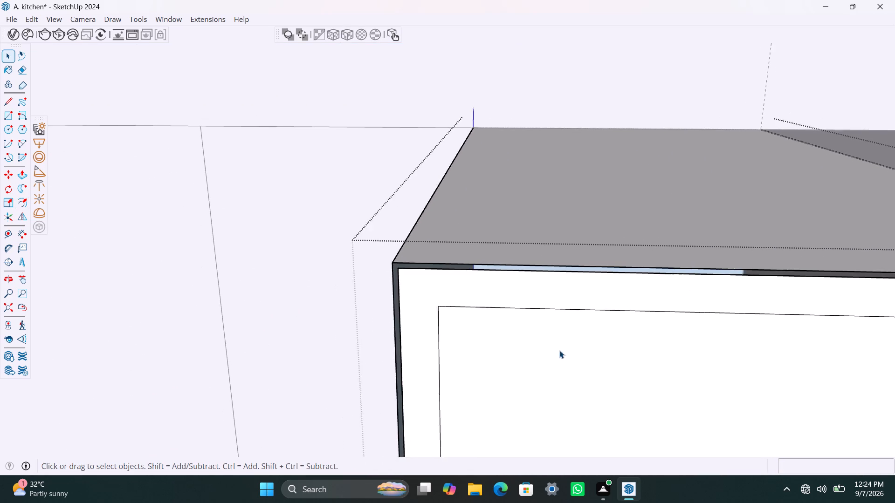
scroll(559, 350, "down", 13)
middle_click_drag(542, 383, 522, 239, "shift")
left_click(547, 270)
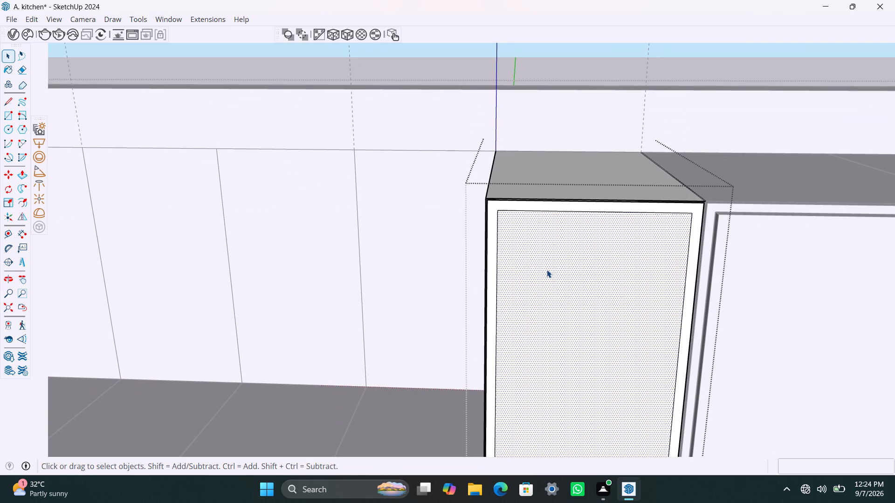
key("p")
left_click(548, 269)
type("1'8\"")
key("Return")
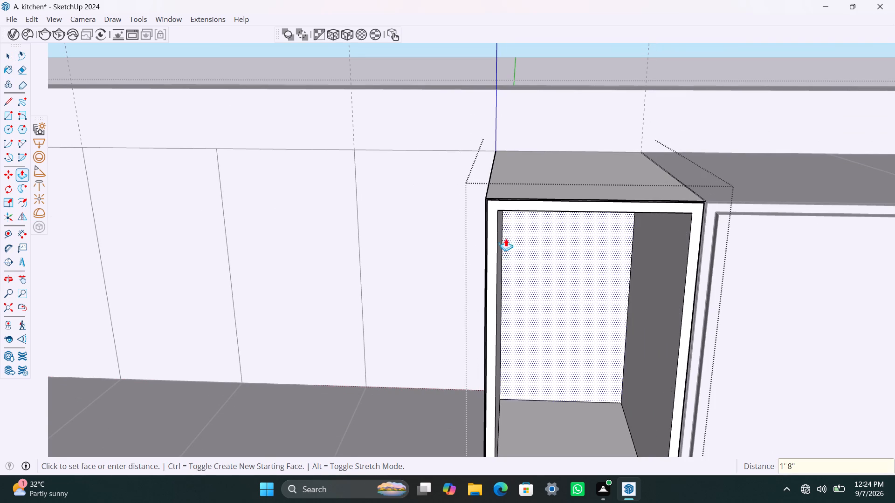
Draw a rectangle across the new upper cabinet's front opening and make the resulting face with its edges a group.
key("space")
key("r")
left_click(504, 209)
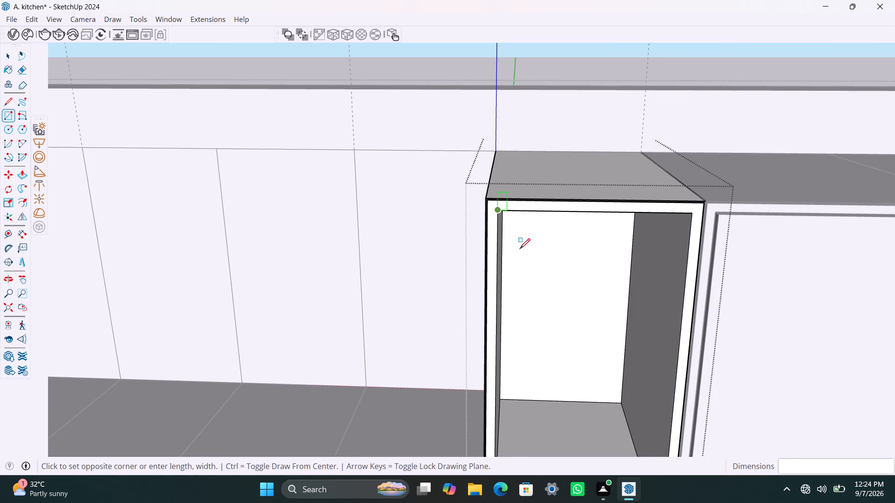
scroll(588, 321, "down", 2)
middle_click_drag(590, 322, 583, 210, "shift")
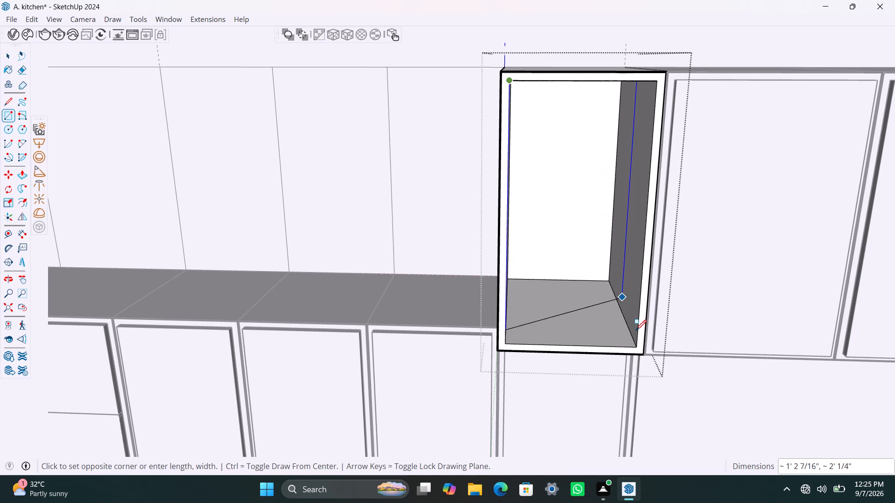
left_click(639, 343)
key("space")
double_click(606, 304)
right_click(606, 302)
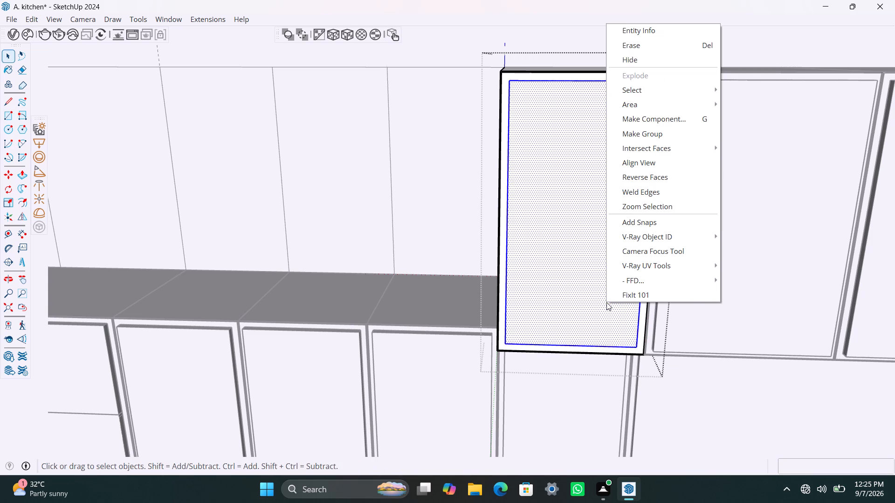
left_click(675, 129)
Extrude the grouped front face 18 mm to form the cabinet's front panel, and leave the groups.
triple_click(583, 224)
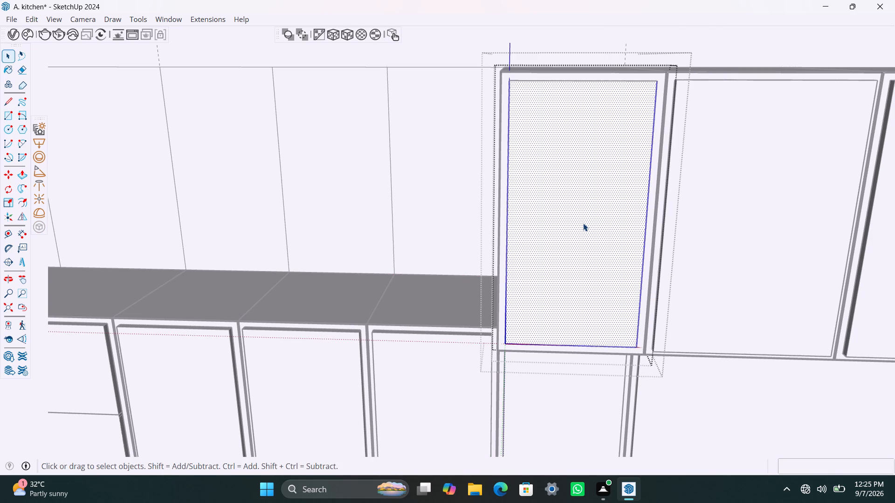
key("p")
left_click(583, 223)
type("18mm")
key("Return")
key("space")
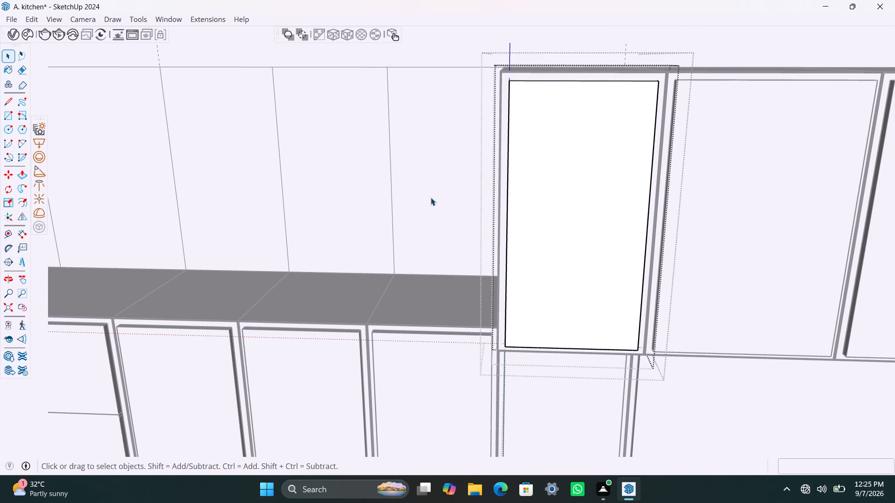
left_click(430, 198)
scroll(425, 195, "down", 9)
middle_click_drag(430, 204, 461, 297, "shift")
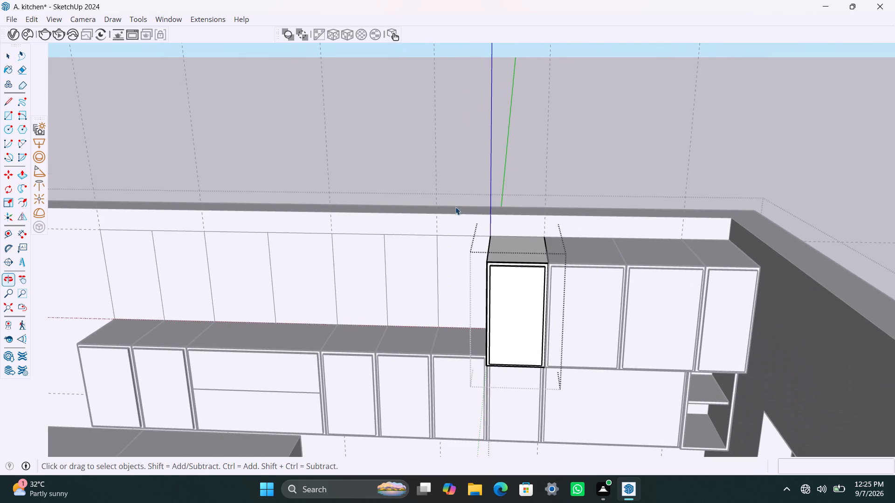
left_click(413, 148)
scroll(471, 279, "up", 2)
left_click(390, 152)
Make a group of the upper-row wall panel directly beside the last finished cabinet.
scroll(450, 249, "up", 2)
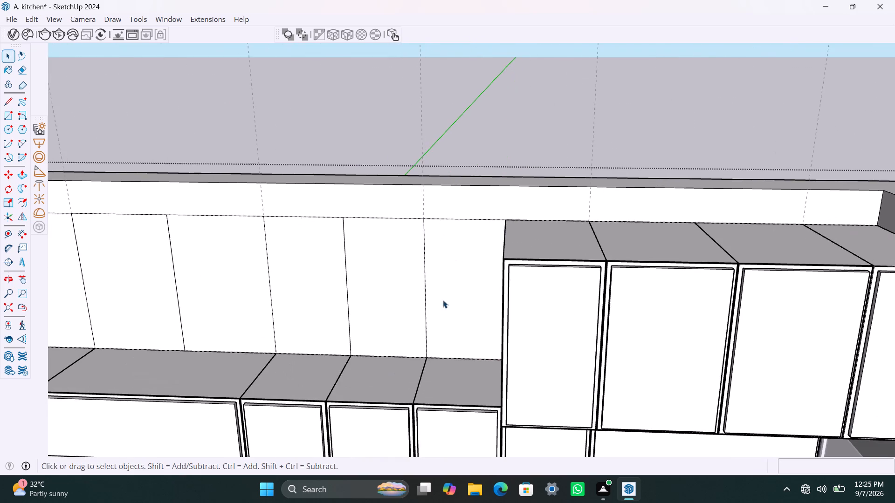
middle_click_drag(458, 306, 488, 306)
key("r")
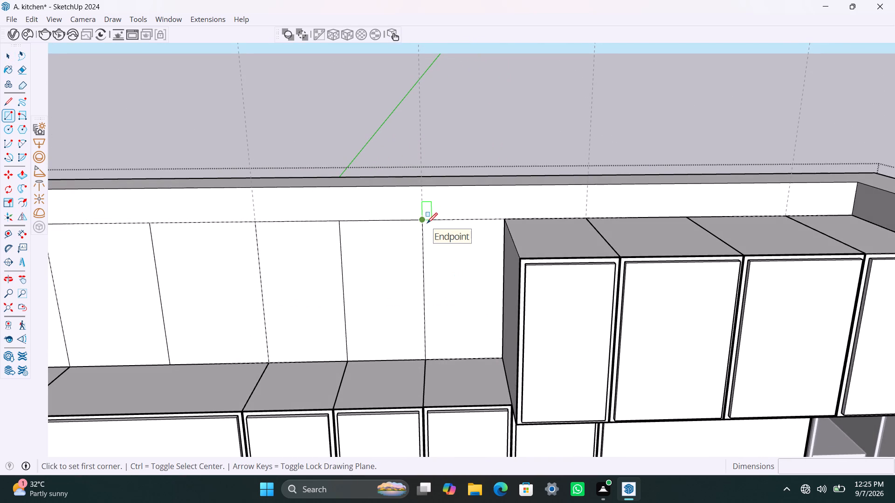
key("space")
double_click(451, 259)
right_click(451, 259)
left_click(517, 116)
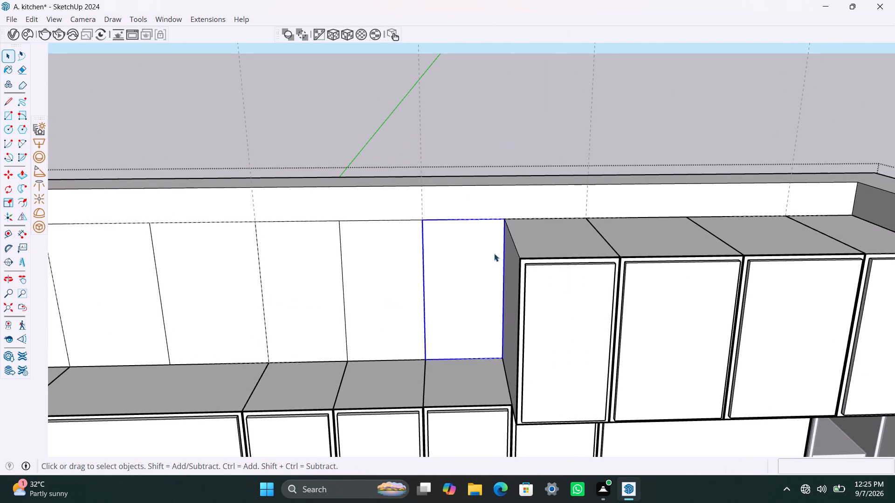
Extrude the grouped wall panel 2' out from the wall to form the next upper cabinet box.
triple_click(477, 275)
key("p")
left_click(476, 273)
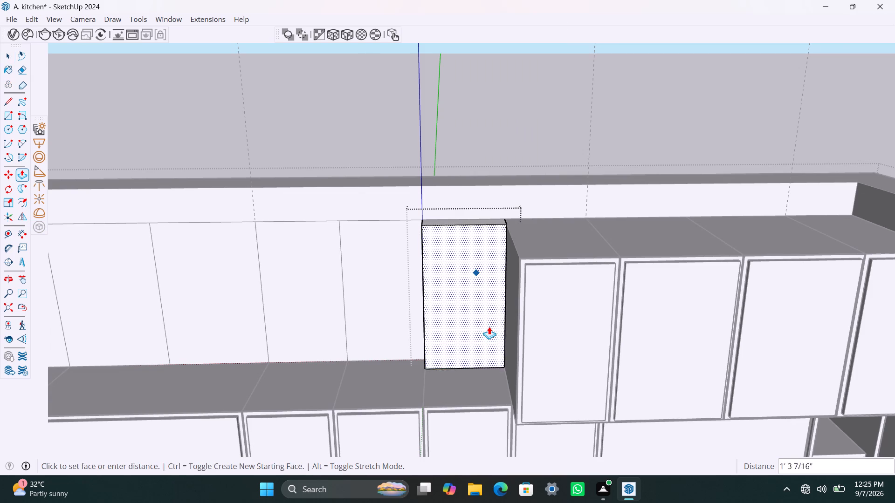
type("2'")
key("Return")
key("space")
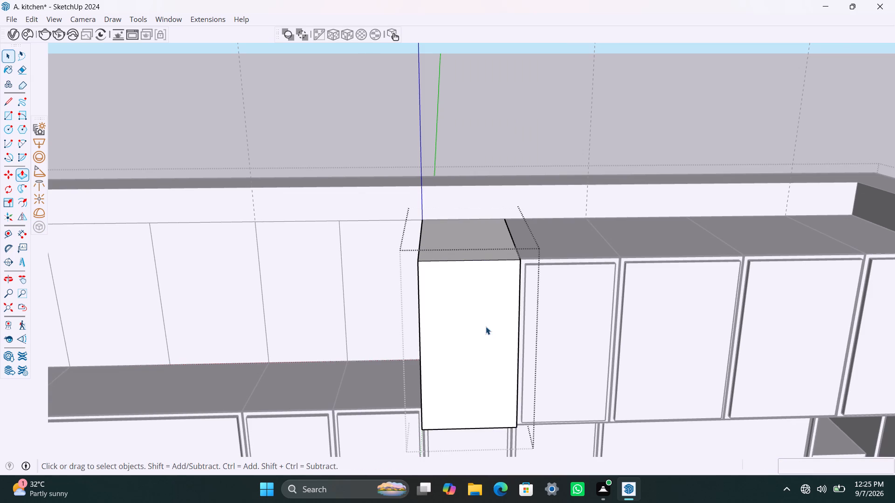
Push the new upper cabinet's front face back 18 mm toward the wall.
left_click(469, 313)
key("p")
left_click(470, 313)
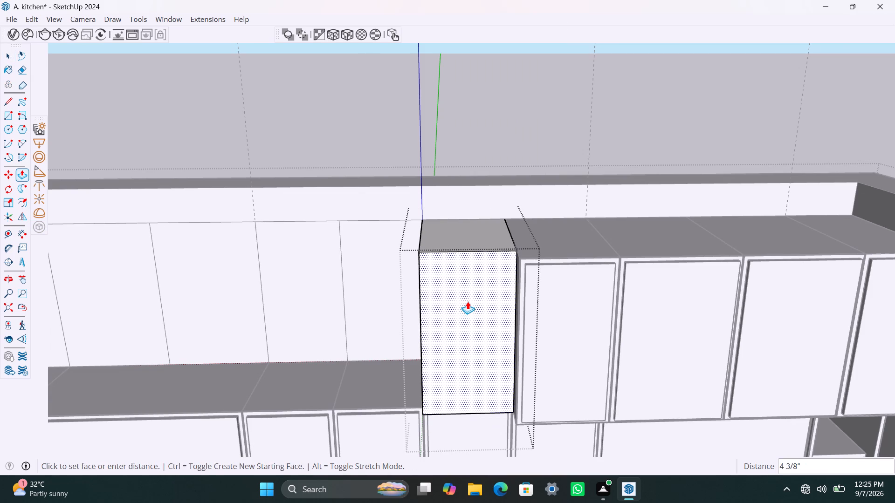
type("18mm")
key("Return")
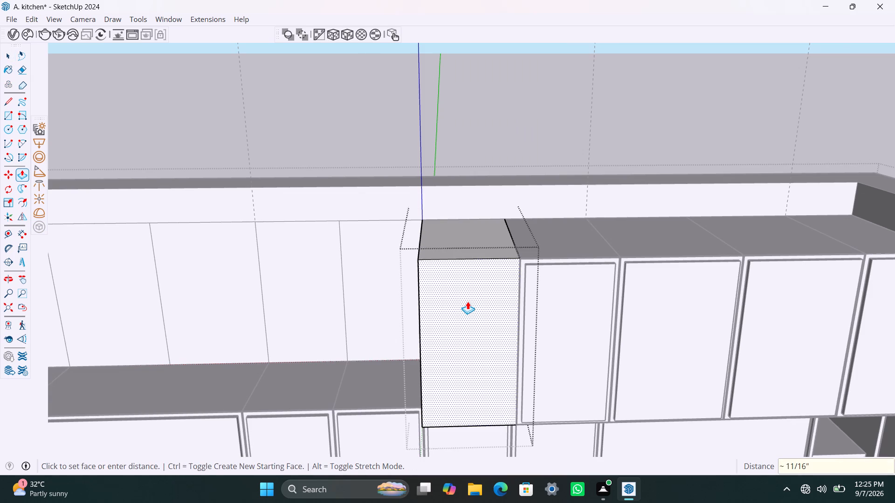
key("space")
Offset the new cabinet's front face inward 2.5 mm, and offset the resulting inner face another 18 mm.
key("f")
left_click(439, 291)
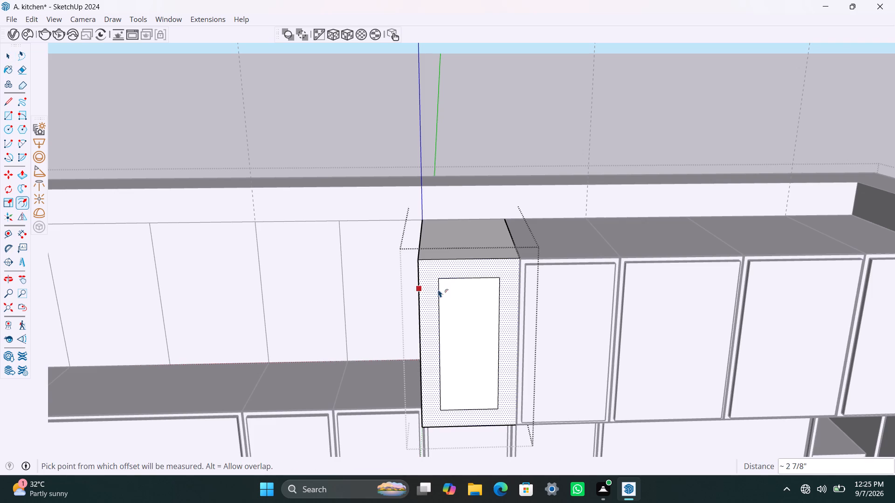
key("2")
type(".5mm")
key("Return")
left_click(436, 293)
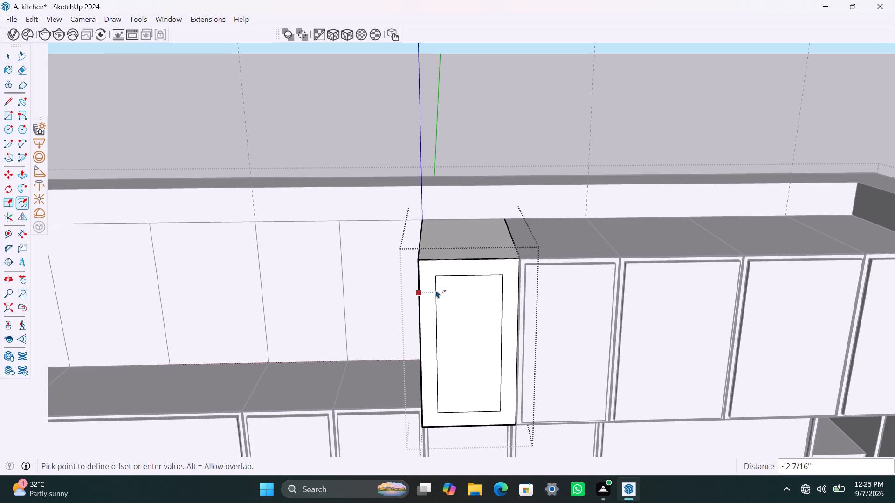
type("18mm")
key("Return")
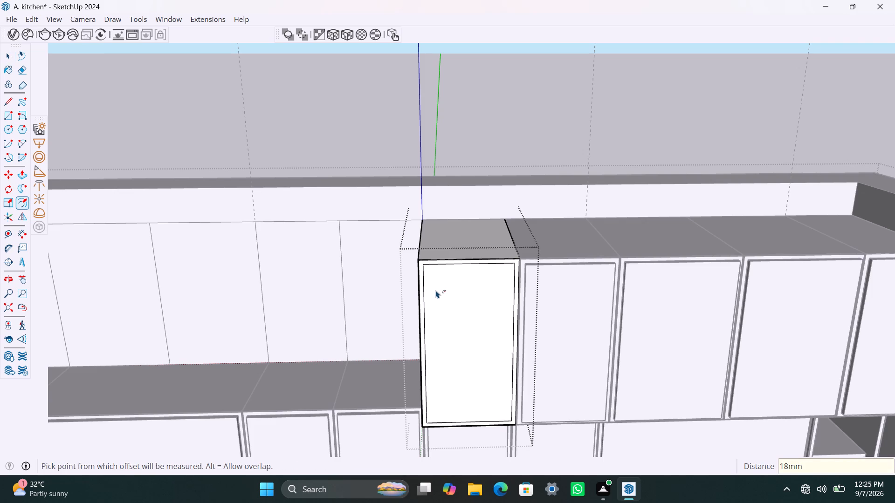
key("space")
Delete the thin 2.5 mm border face around the new cabinet's front.
scroll(436, 282, "up", 17)
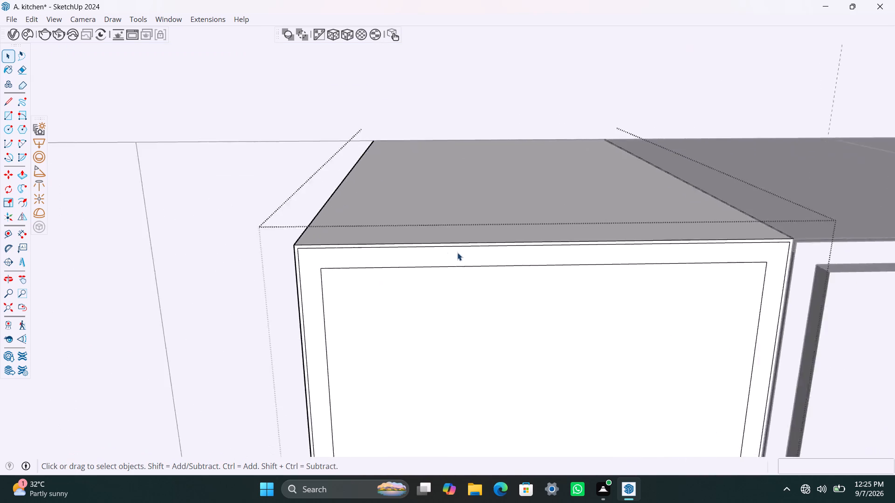
scroll(457, 252, "up", 6)
left_click(464, 238)
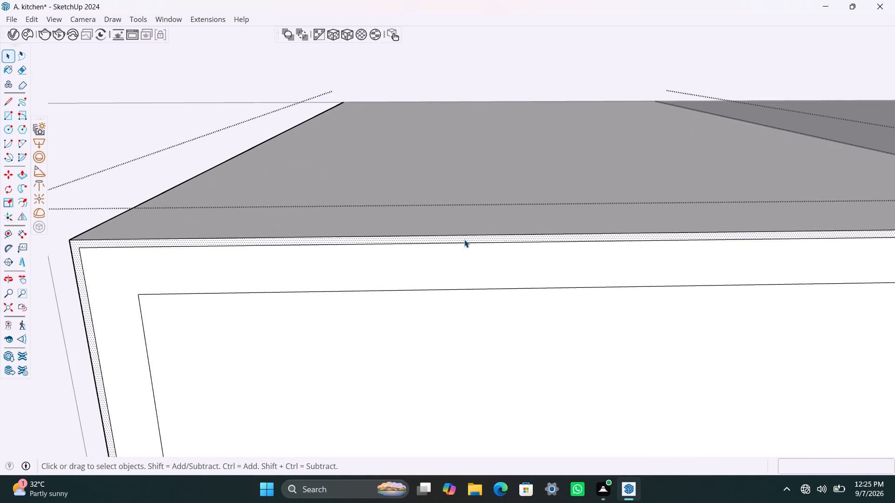
key("Delete")
Push the new cabinet's inner front face 1'8" inward to hollow out the box.
scroll(443, 307, "down", 20)
scroll(443, 307, "down", 4)
middle_click_drag(457, 371, 457, 364, "shift")
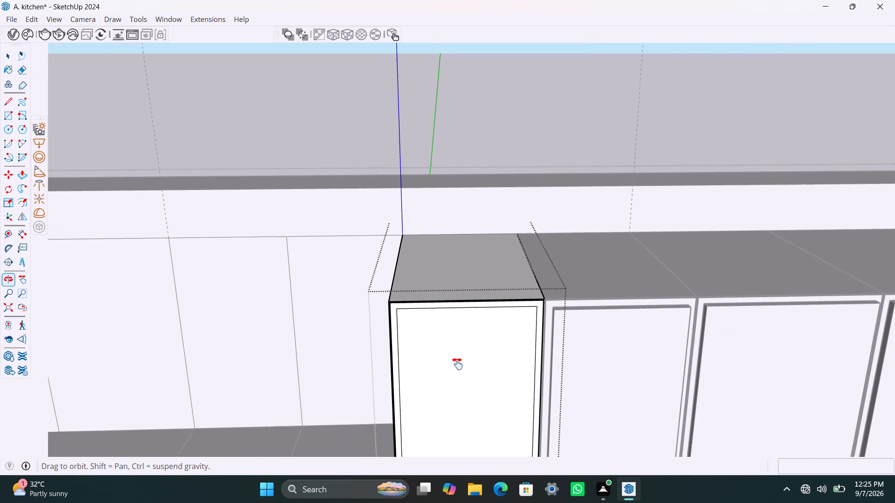
middle_click_drag(457, 364, 452, 243, "shift")
left_click(445, 254)
key("p")
left_click(446, 255)
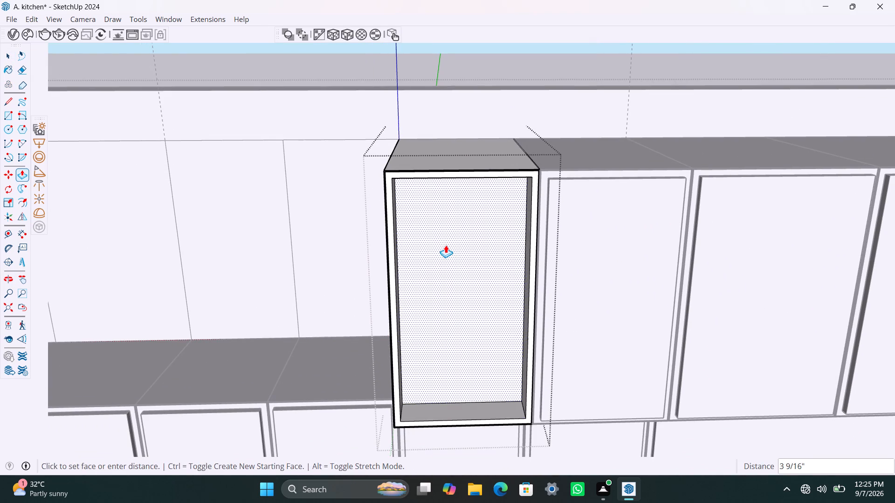
type("1'")
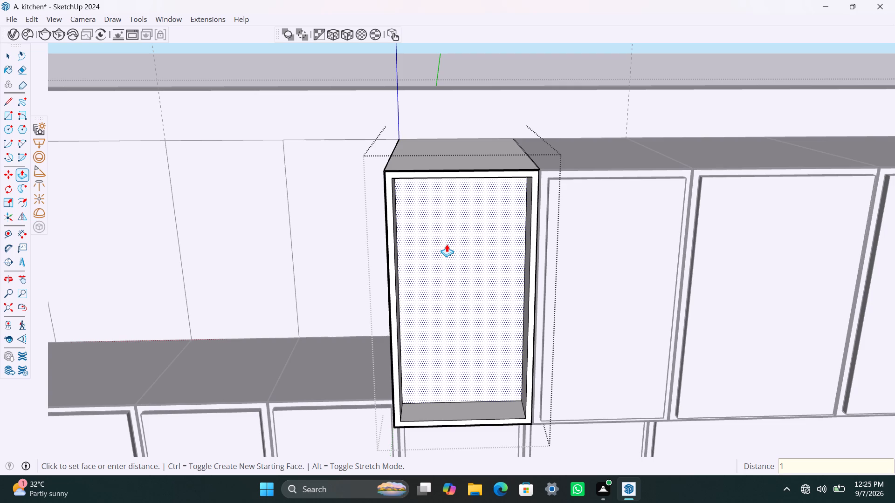
type("8\"")
key("Return")
key("space")
Draw a rectangle across the hollow cabinet's front opening and make the resulting face with its edges a group.
key("r")
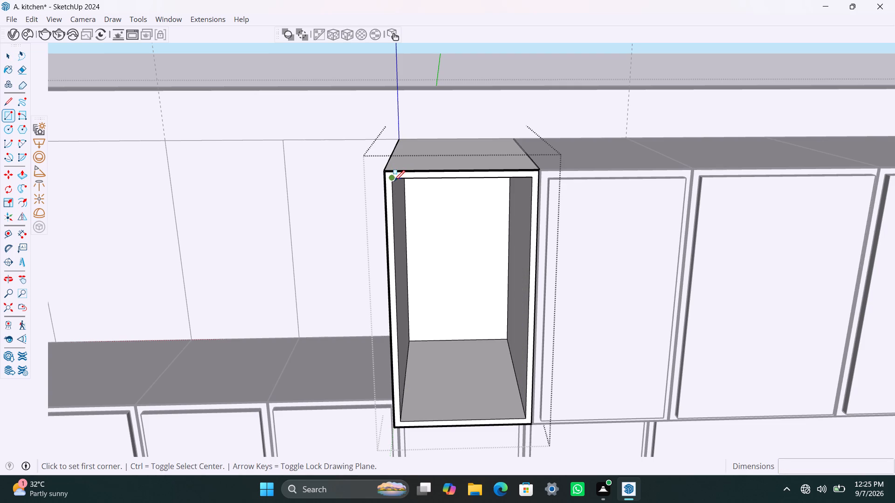
left_click(394, 179)
left_click(526, 413)
key("space")
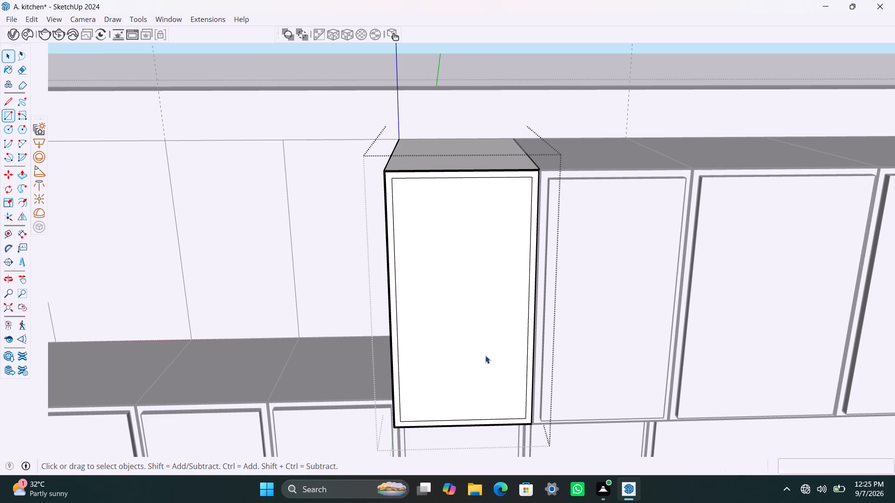
double_click(485, 355)
right_click(486, 353)
left_click(541, 178)
Extrude the grouped front face 18 mm to form the cabinet's front panel, and leave the groups.
left_click(409, 291)
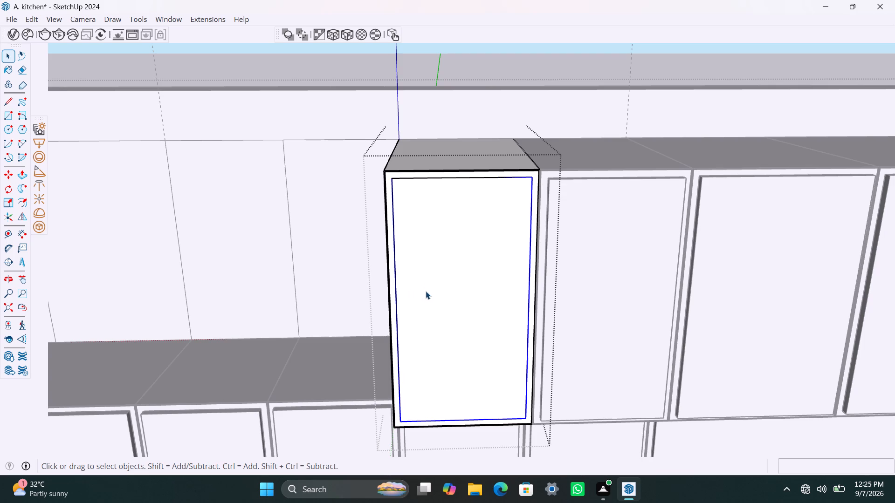
triple_click(429, 291)
key("p")
left_click(429, 291)
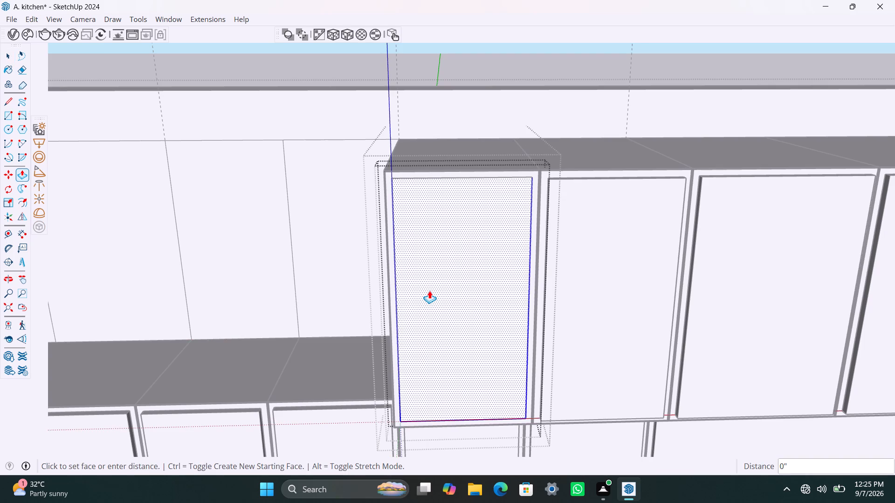
type("18mm")
key("Return")
key("space")
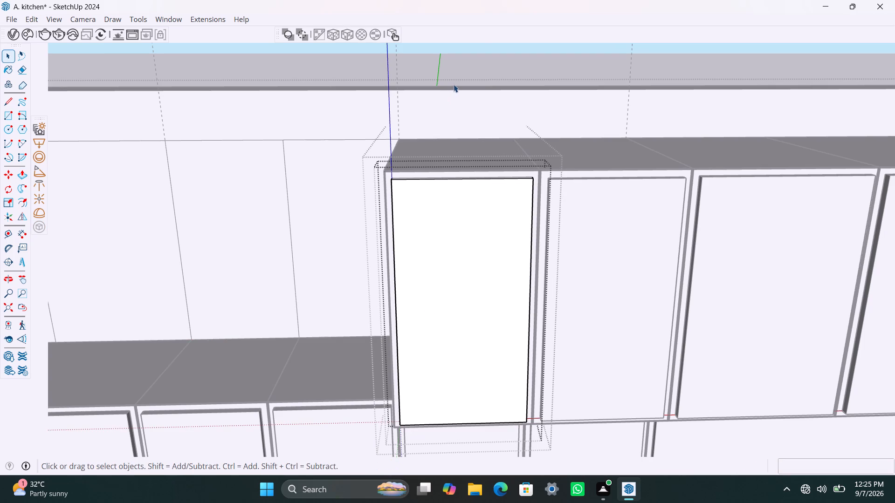
left_click(454, 83)
double_click(307, 68)
Make a group of the next upper-row wall panel beside the cabinet just finished.
scroll(333, 194, "down", 3)
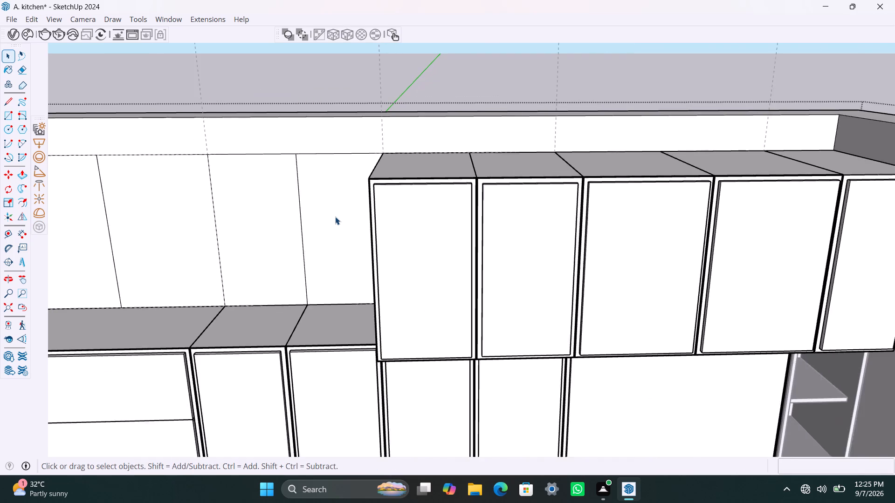
scroll(335, 217, "down", 1)
middle_click_drag(340, 221, 471, 247, "shift")
scroll(444, 250, "up", 2)
double_click(460, 238)
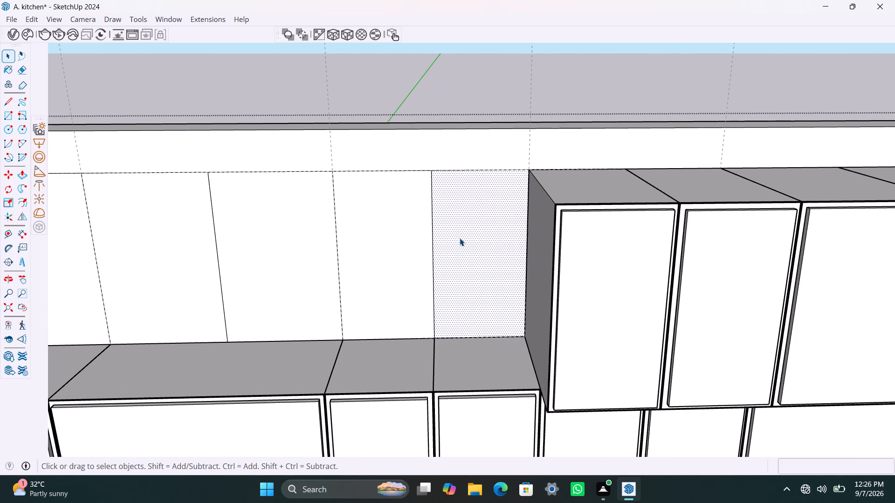
right_click(460, 237)
left_click(497, 110)
Extrude the grouped wall panel 2' out from the wall to form another upper cabinet box.
triple_click(485, 234)
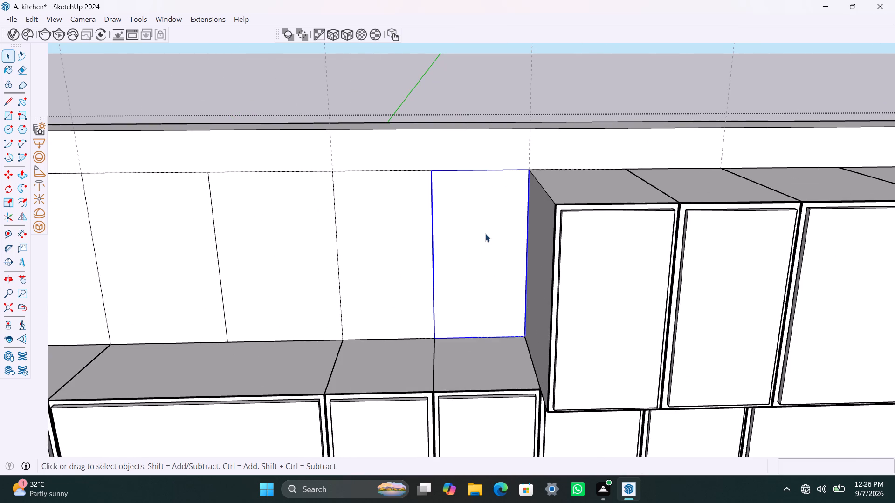
key("p")
left_click(485, 233)
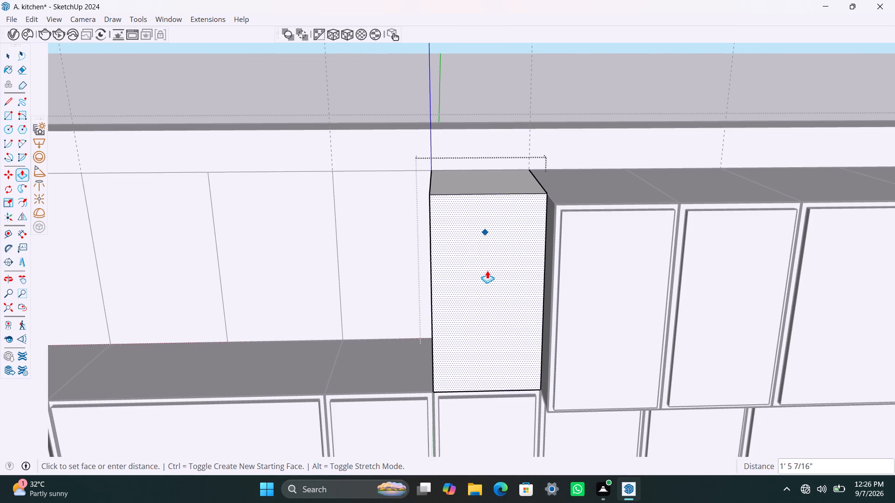
type("2'")
key("Return")
key("space")
Push the newest upper cabinet's front face back 18 mm toward the wall.
left_click(487, 269)
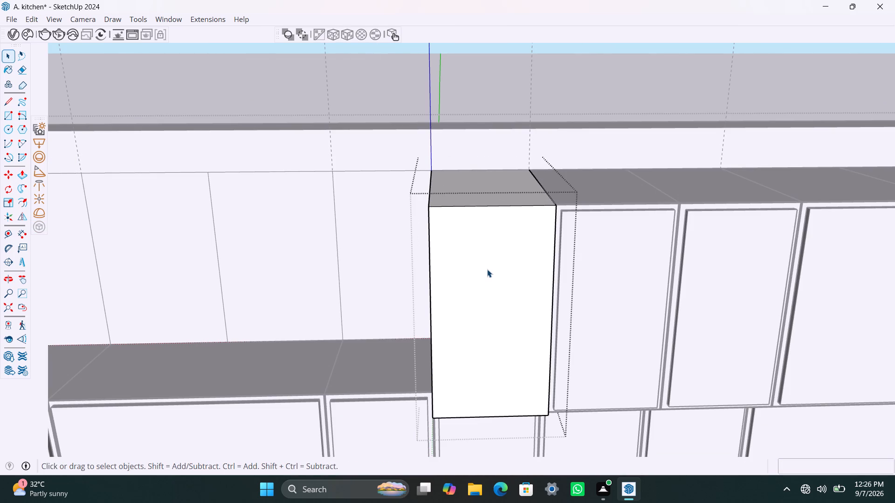
key("p")
left_click(487, 268)
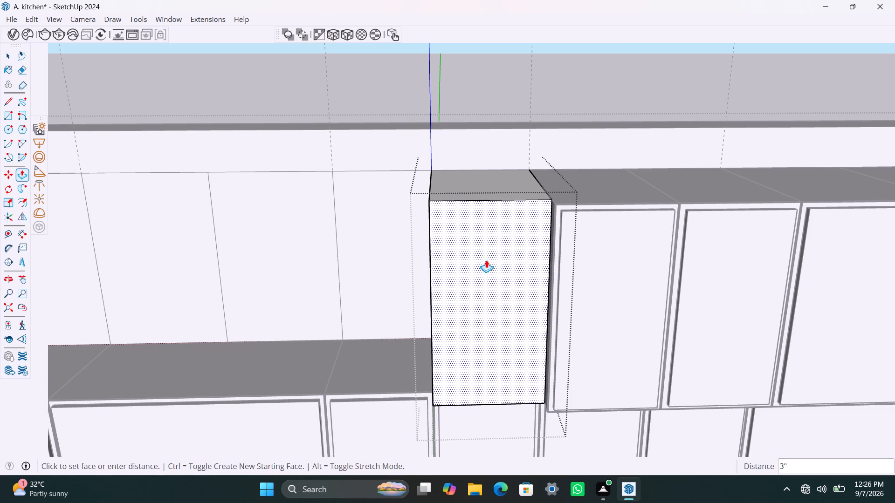
type("18mm")
key("Return")
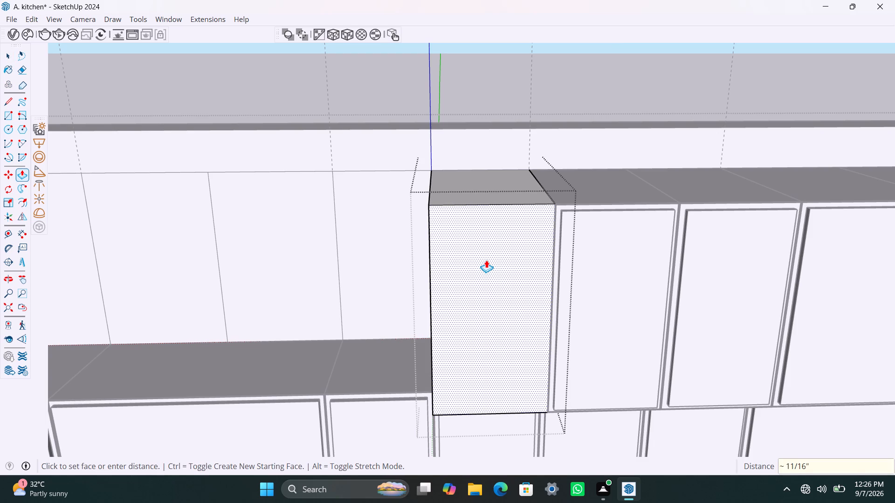
Offset the newest upper cabinet's front face inward by 2.5 mm, and the resulting inner face by another 18 mm.
key("f")
left_click(455, 239)
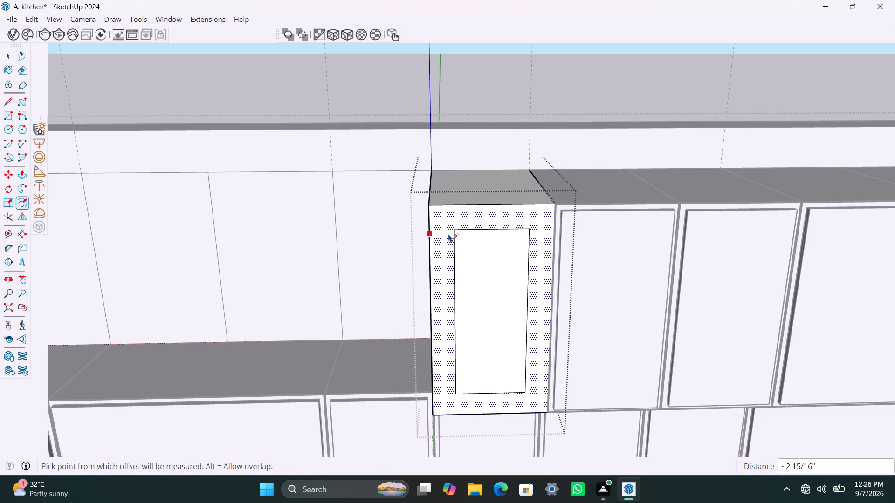
type("2.5mm")
key("Return")
left_click(448, 234)
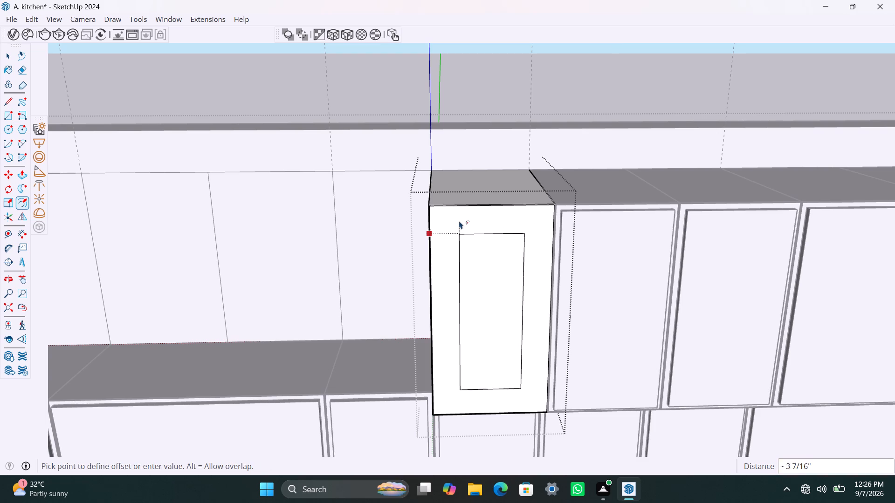
type("18mm")
key("Return")
key("space")
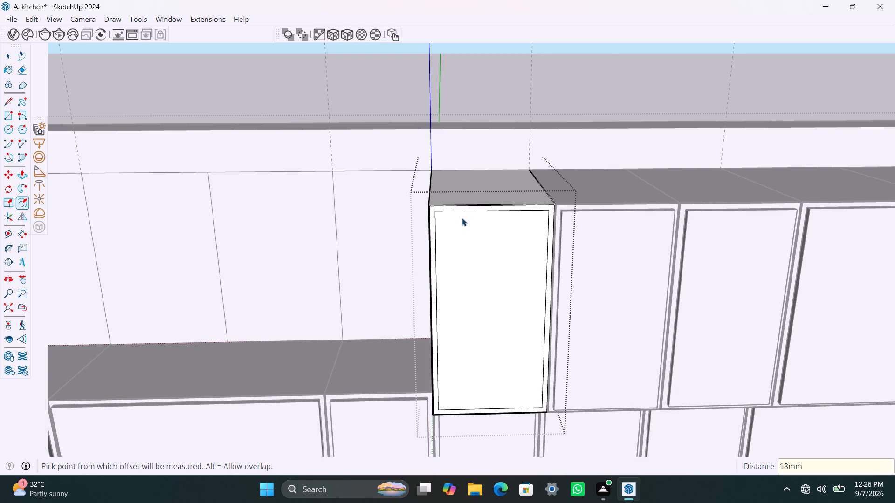
Delete the thin 2.5 mm border face around the cabinet's front.
scroll(462, 218, "up", 19)
left_click(464, 200)
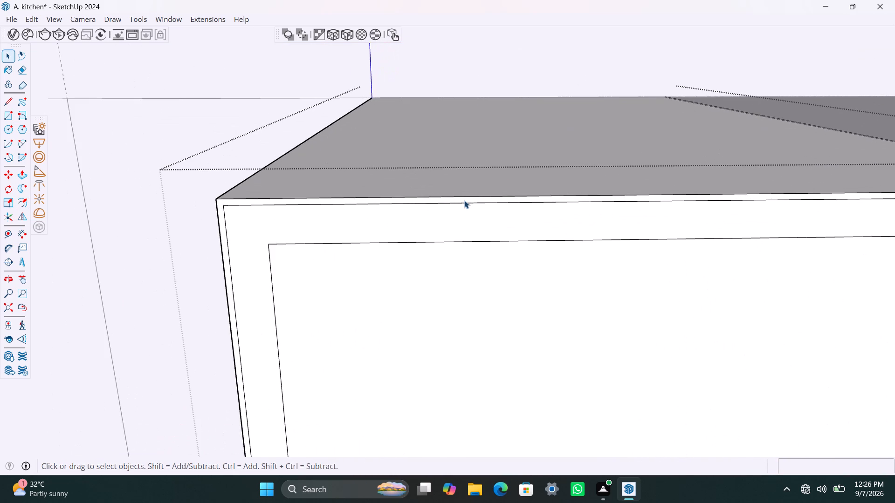
key("Delete")
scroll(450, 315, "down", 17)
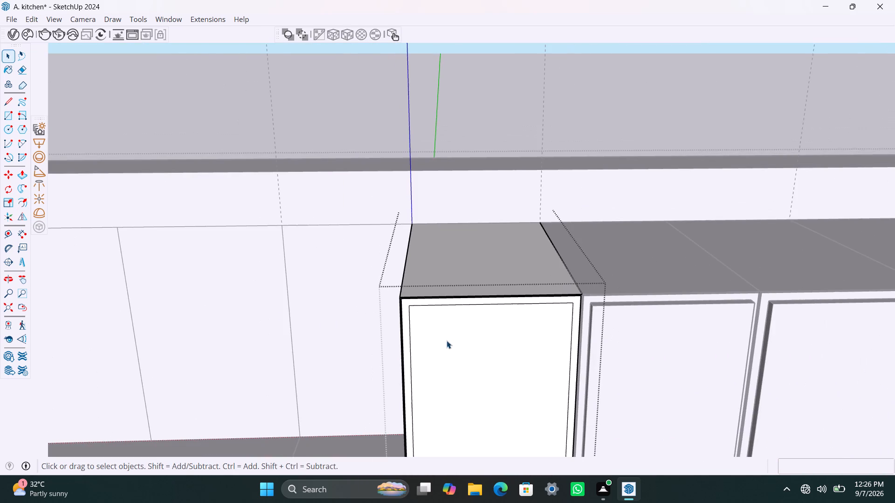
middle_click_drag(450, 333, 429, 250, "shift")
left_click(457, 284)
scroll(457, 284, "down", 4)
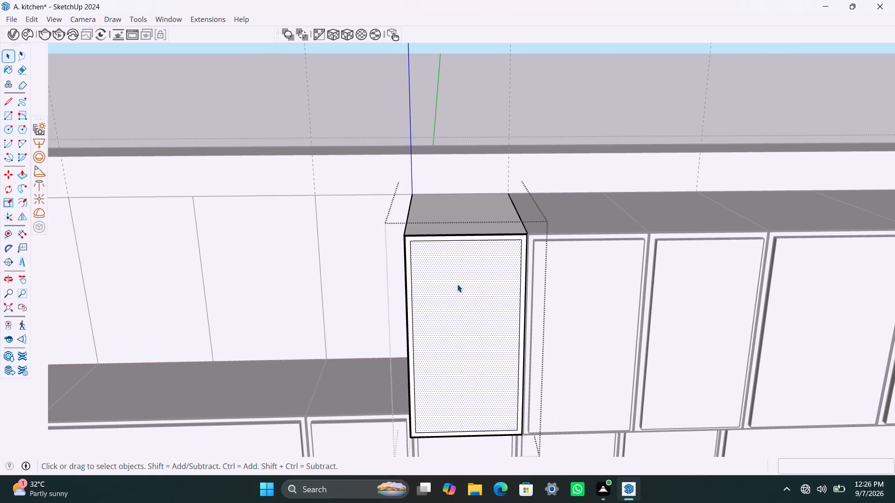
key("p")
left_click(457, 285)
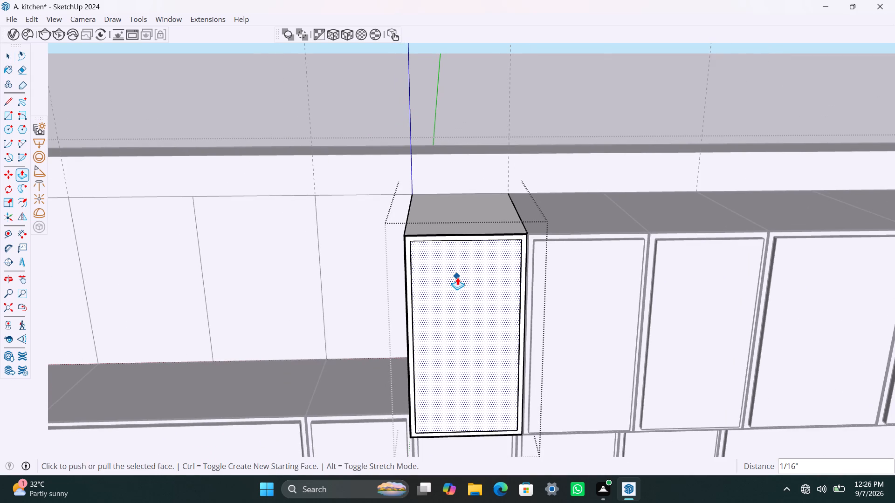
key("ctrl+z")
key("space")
Push the inner front face 1'8" into the cabinet box to hollow it out.
left_click(455, 302)
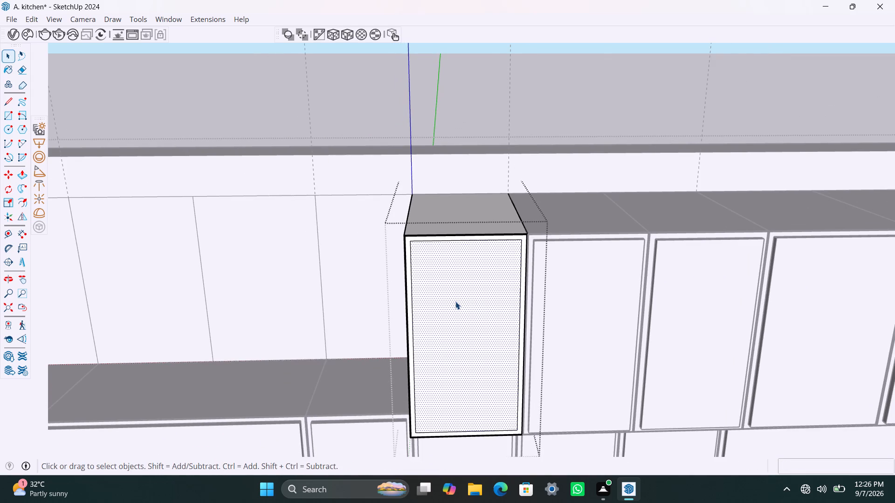
key("p")
left_click(455, 302)
type("1'8\"")
key("Return")
key("space")
Draw a rectangle across the cabinet's inner front opening and make it a group.
key("r")
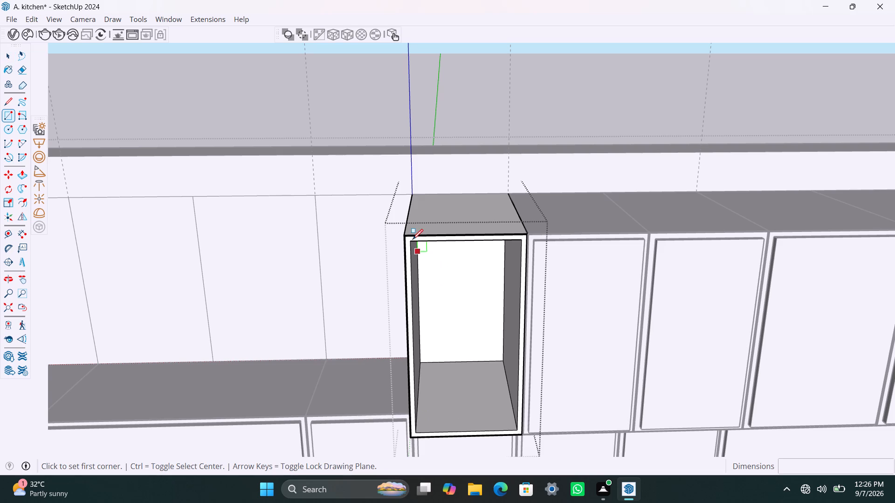
left_click_drag(413, 239, 411, 246)
left_click(517, 428)
key("space")
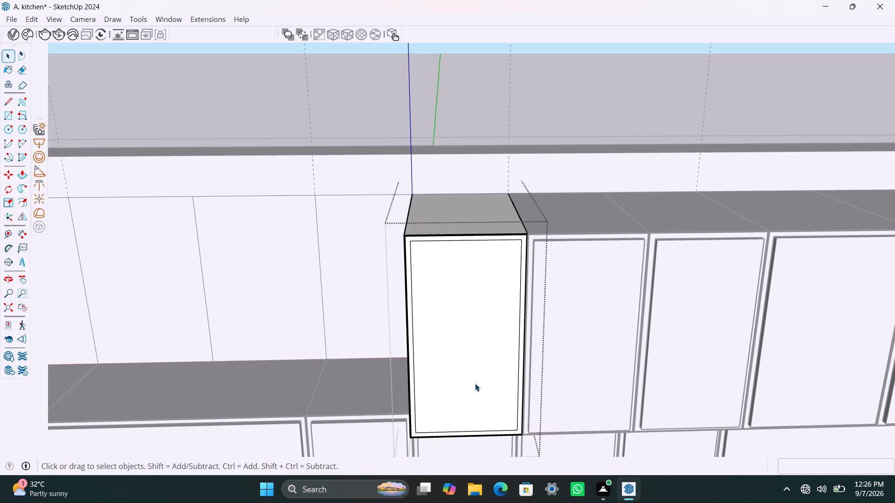
double_click(475, 383)
right_click(475, 383)
left_click(535, 218)
Extrude the grouped front face 18 mm to form the cabinet's front panel, and leave the groups.
triple_click(488, 335)
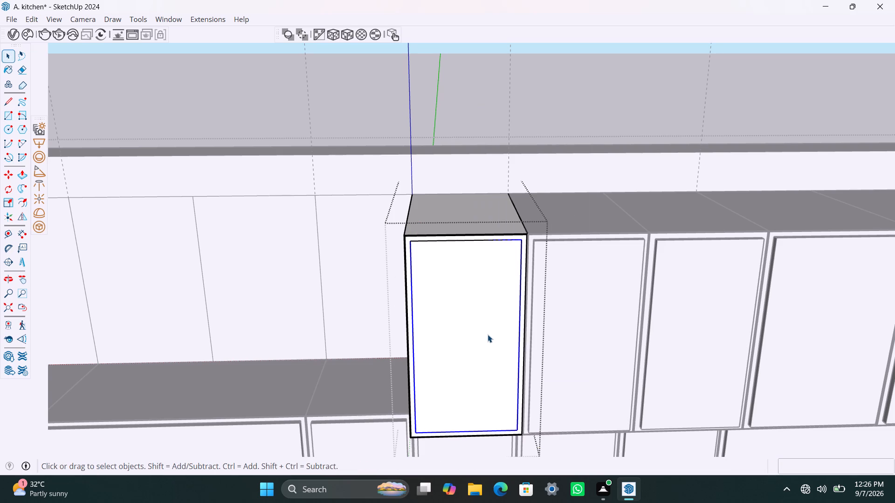
key("p")
left_click(488, 334)
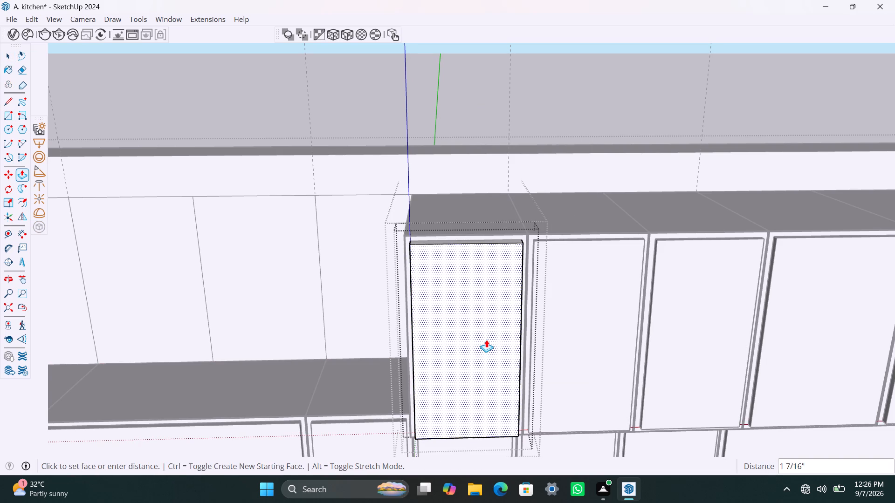
type("18mm")
key("Return")
key("space")
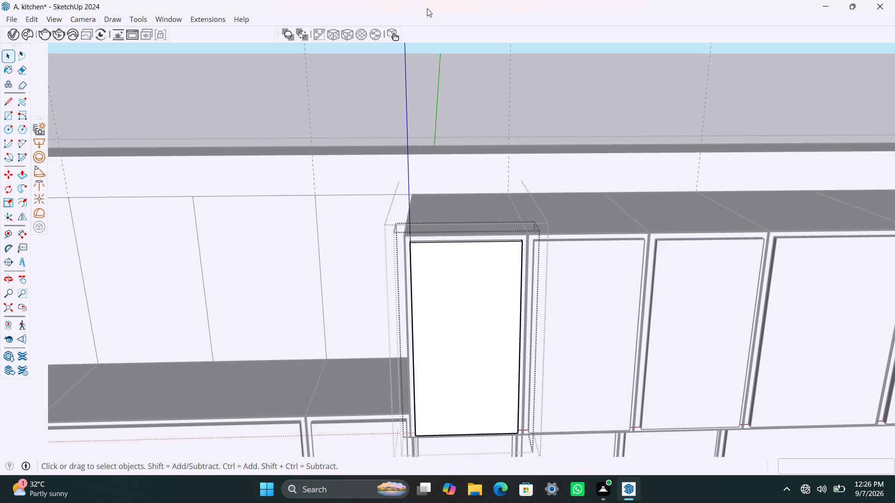
left_click(435, 95)
left_click(346, 122)
Make a group of the narrow upper-row wall panel beside the cabinet just finished.
scroll(339, 219, "down", 5)
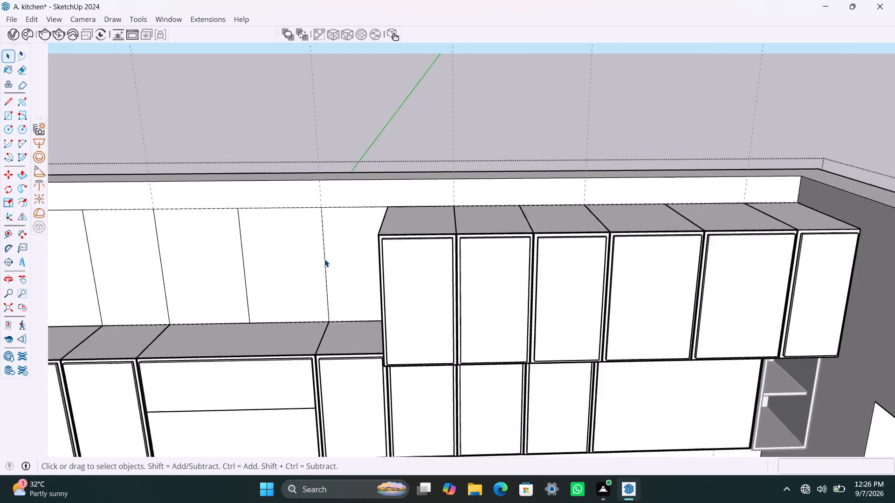
middle_click_drag(350, 305, 441, 316, "shift")
scroll(431, 295, "up", 2)
double_click(436, 276)
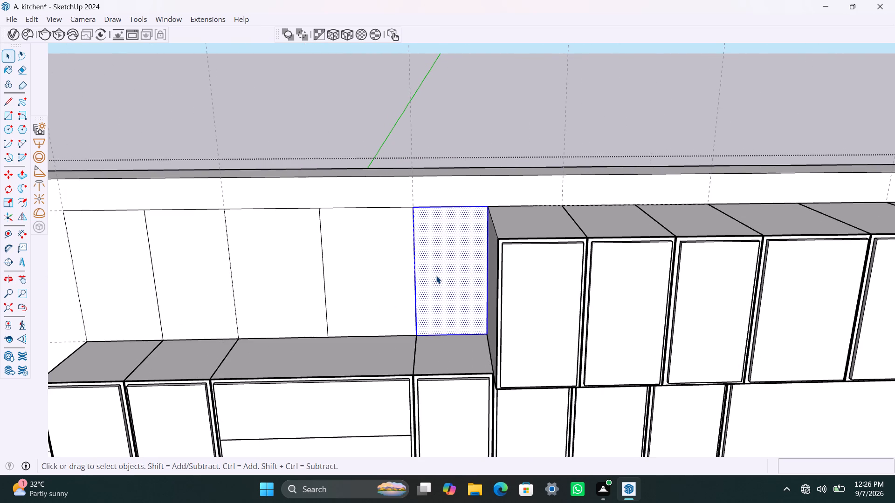
right_click(436, 276)
left_click(510, 113)
Extrude the grouped wall panel 2' out from the wall to form the next upper cabinet box.
triple_click(465, 257)
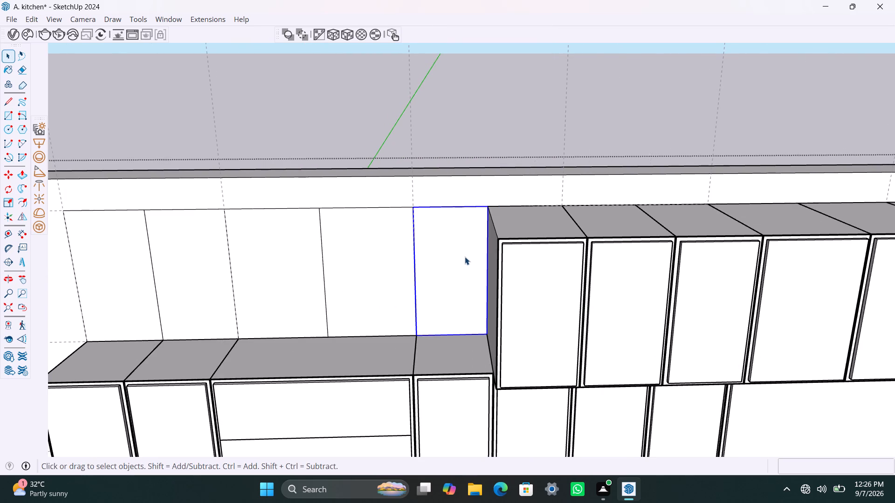
key("p")
left_click(464, 256)
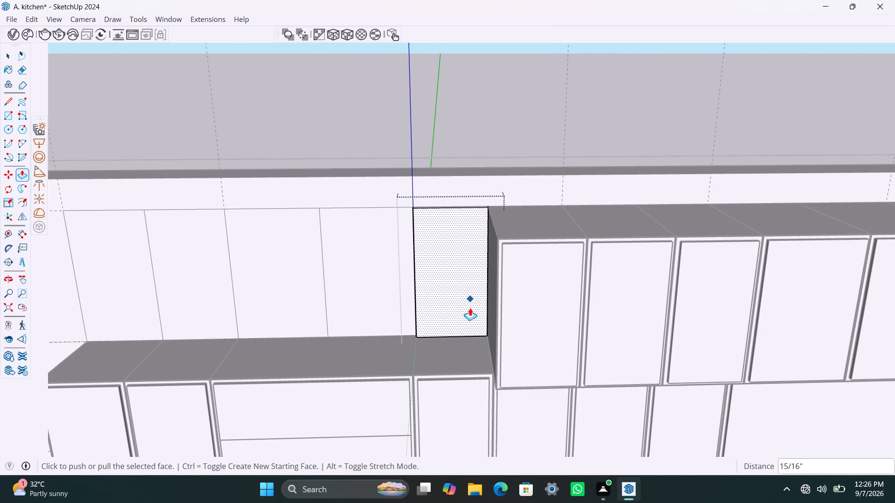
type("2'")
key("Return")
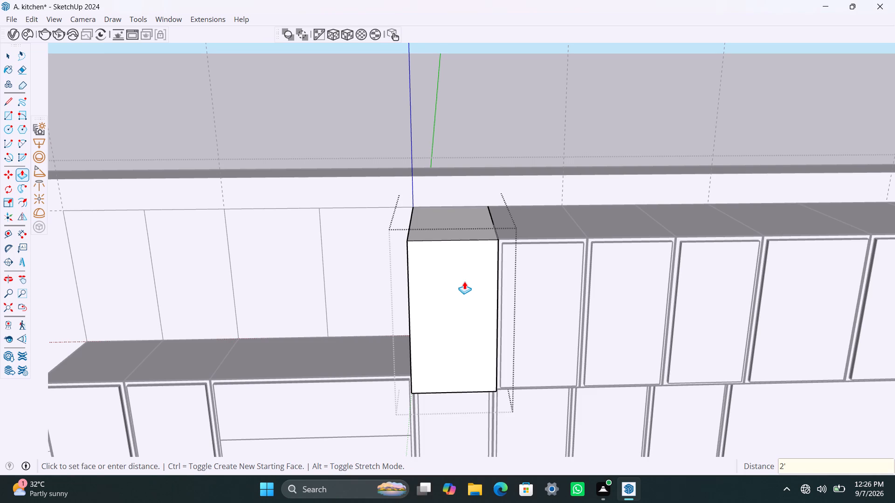
Push the new cabinet box's front face back 18 mm toward the wall.
left_click(463, 289)
type("18mm")
key("Return")
key("space")
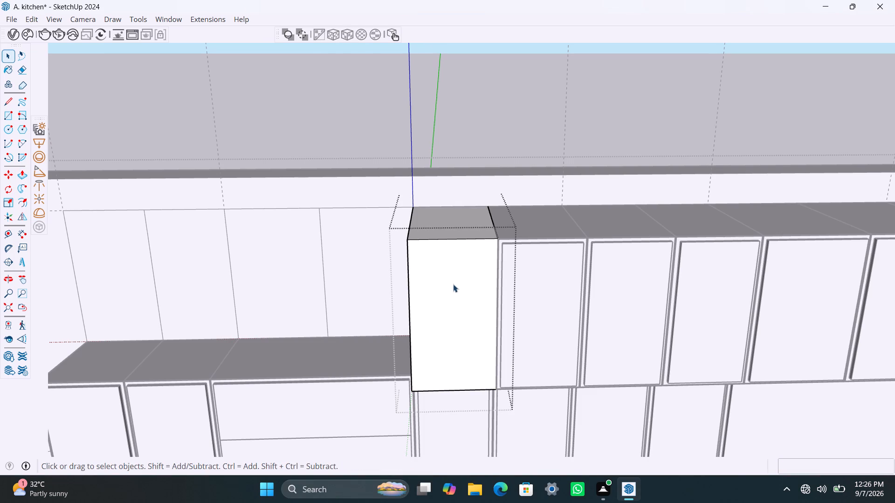
Offset the cabinet's front face inward by 2.5 mm, and the resulting inner face by another 18 mm.
key("f")
left_click(421, 262)
type("2.5mm")
key("Return")
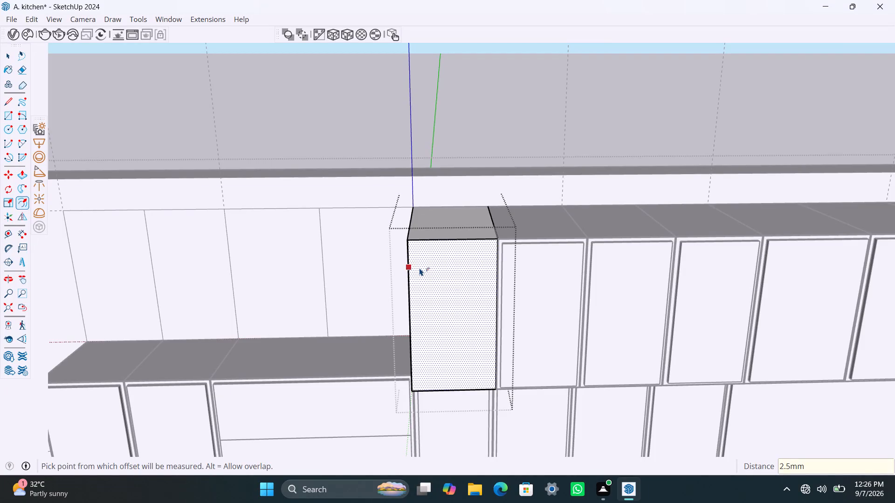
left_click(428, 265)
type("18mm")
key("Return")
key("space")
Delete the thin 2.5 mm border face around this cabinet's front.
scroll(422, 252, "up", 8)
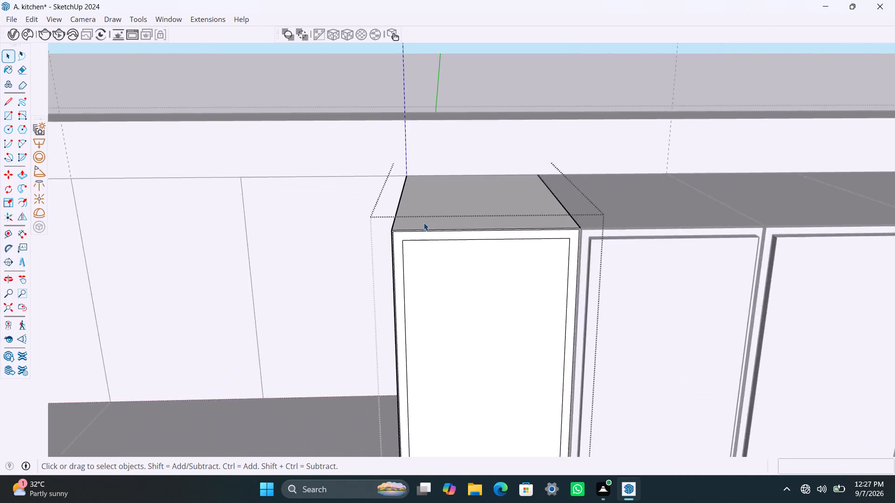
scroll(424, 223, "up", 13)
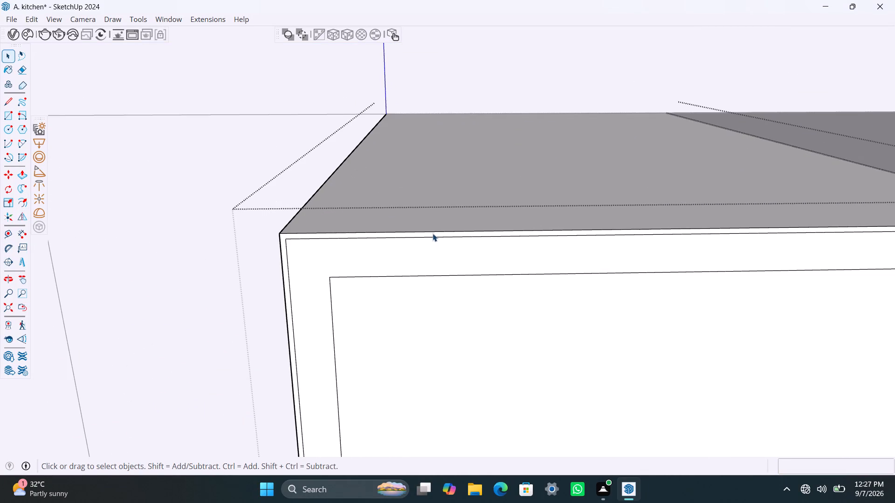
scroll(433, 232, "up", 3)
left_click(437, 236)
key("Delete")
Push the inner front face 1'8" into the box to hollow out the cabinet.
left_click(463, 359)
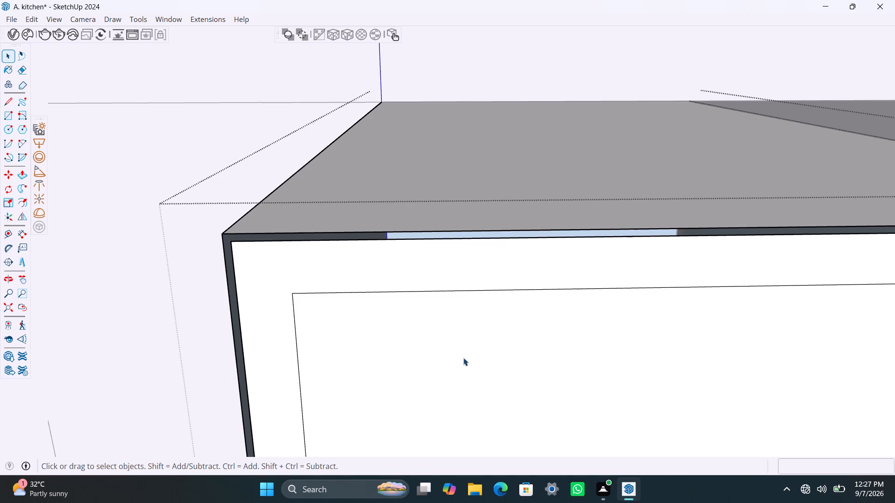
key("p")
left_click(464, 357)
type("1'")
type("8\"")
key("Return")
key("space")
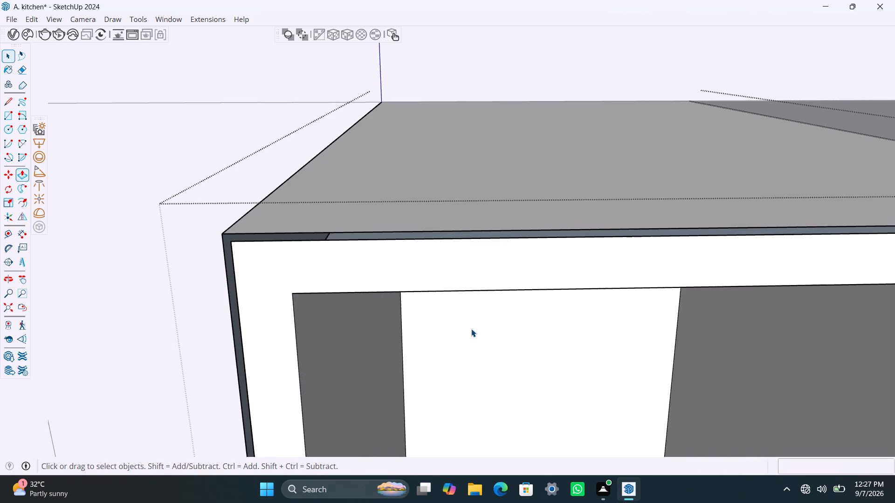
Draw a rectangle over the hollow cabinet's inner front opening and turn it into a group.
scroll(470, 329, "down", 18)
middle_click_drag(467, 281, 447, 232, "shift")
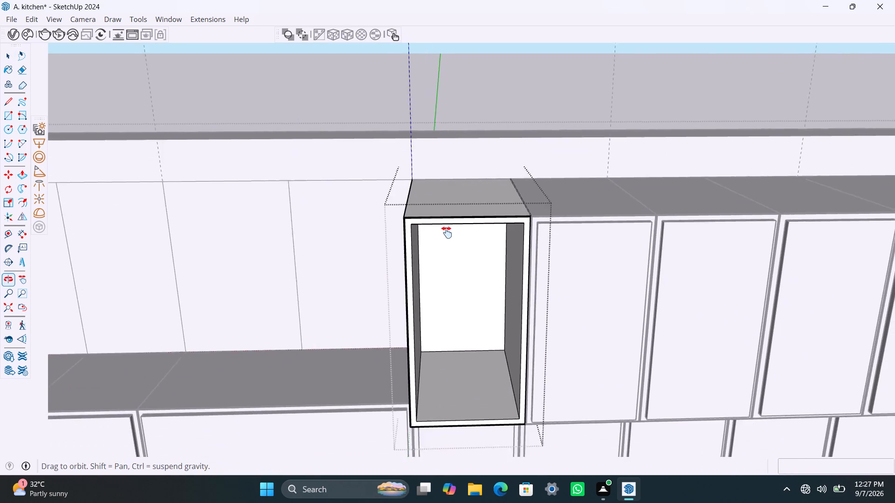
middle_click_drag(447, 232, 442, 219, "shift")
key("r")
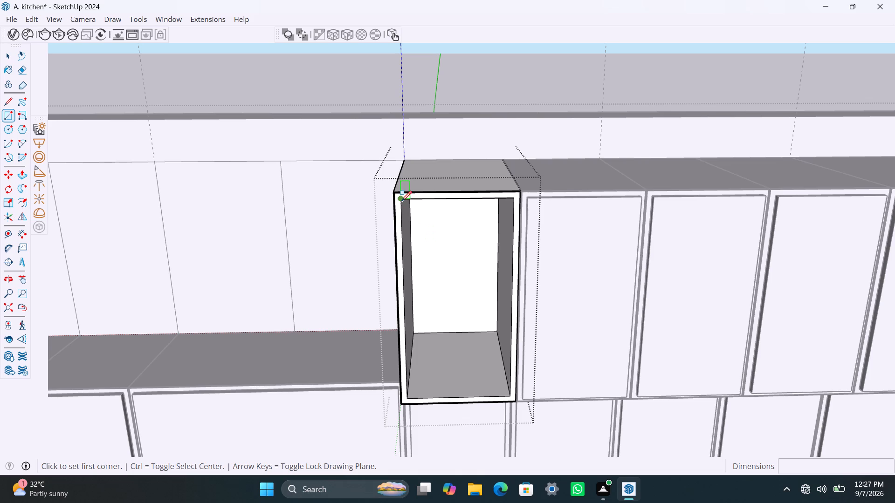
left_click(403, 201)
left_click(511, 394)
key("space")
double_click(476, 360)
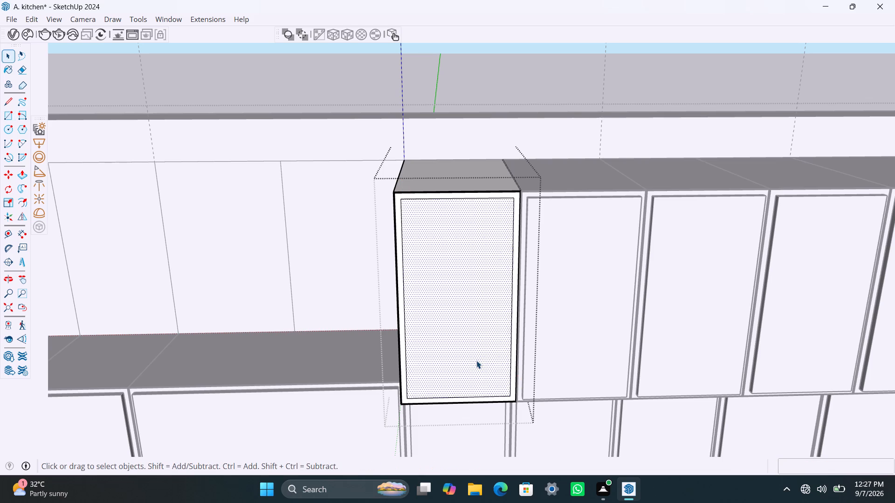
right_click(478, 359)
left_click(541, 196)
Extrude the grouped front rectangle 18 mm as the cabinet's front panel, and leave the groups.
triple_click(479, 288)
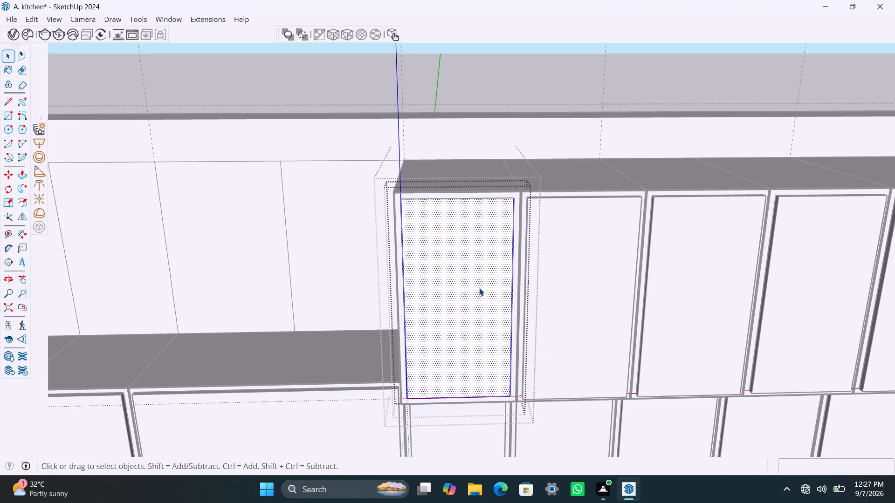
key("p")
left_click(479, 287)
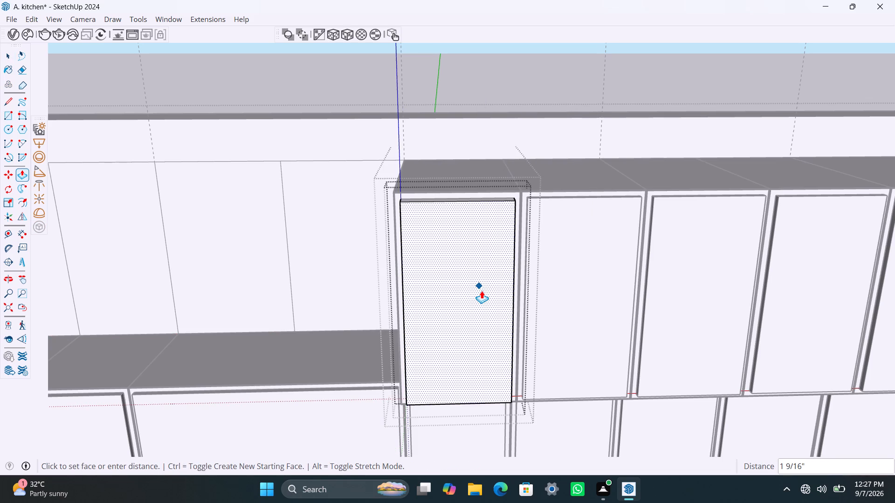
type("18mm")
key("Return")
key("space")
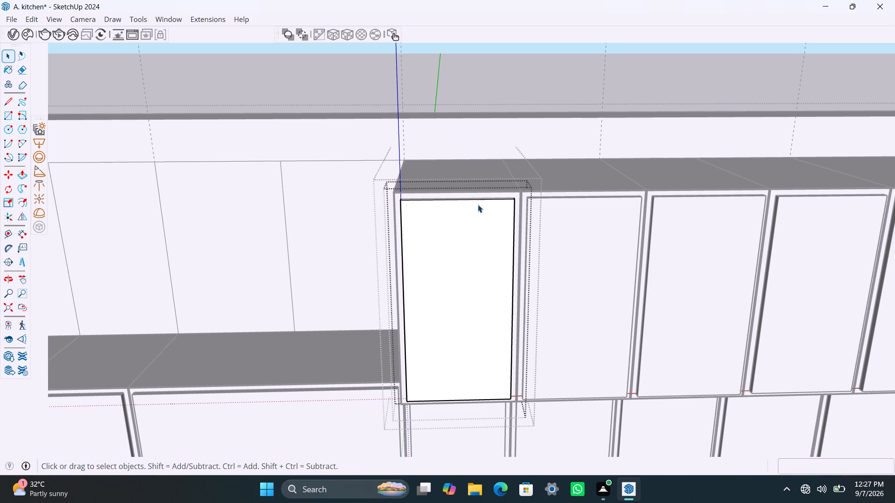
left_click(464, 103)
left_click(352, 218)
Make a group of the next upper-row wall panel adjoining the finished cabinets.
scroll(333, 245, "down", 4)
middle_click_drag(350, 249, 452, 245, "shift")
scroll(441, 232, "up", 1)
left_click(426, 204)
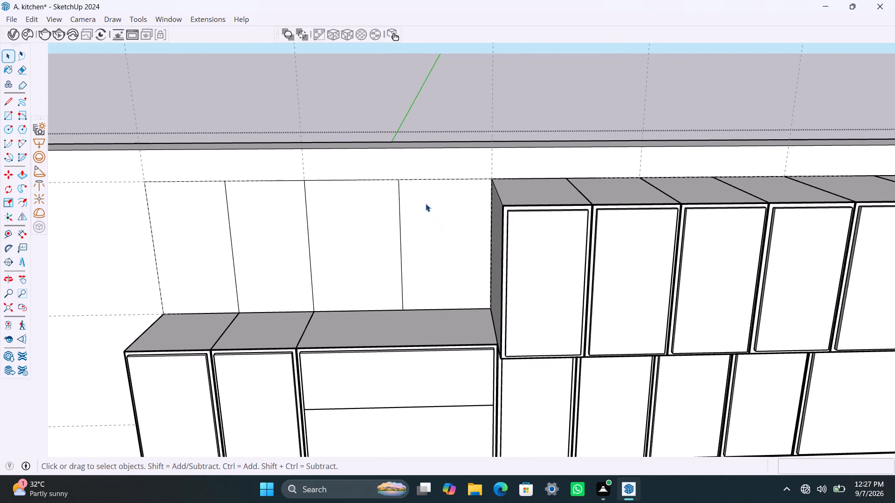
left_click(426, 204)
right_click(426, 204)
left_click(490, 314)
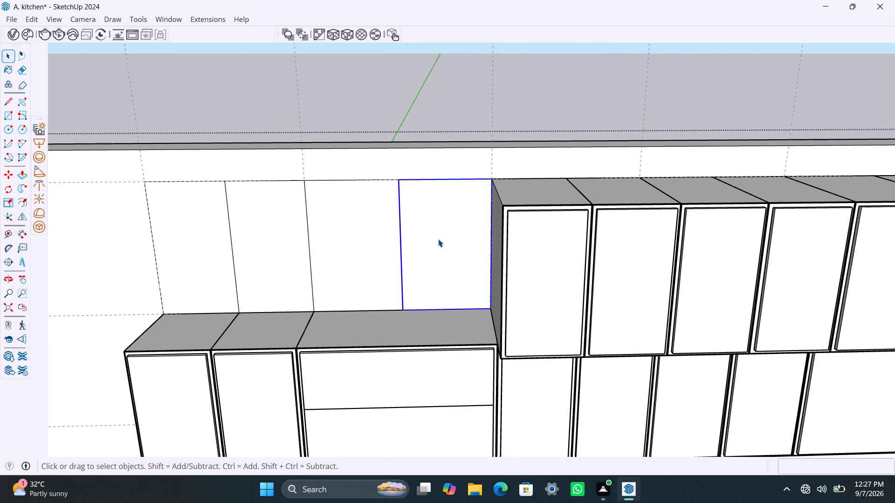
Extrude the newly grouped wall panel 2' out from the wall to form another upper cabinet box.
triple_click(438, 239)
key("p")
left_click(438, 239)
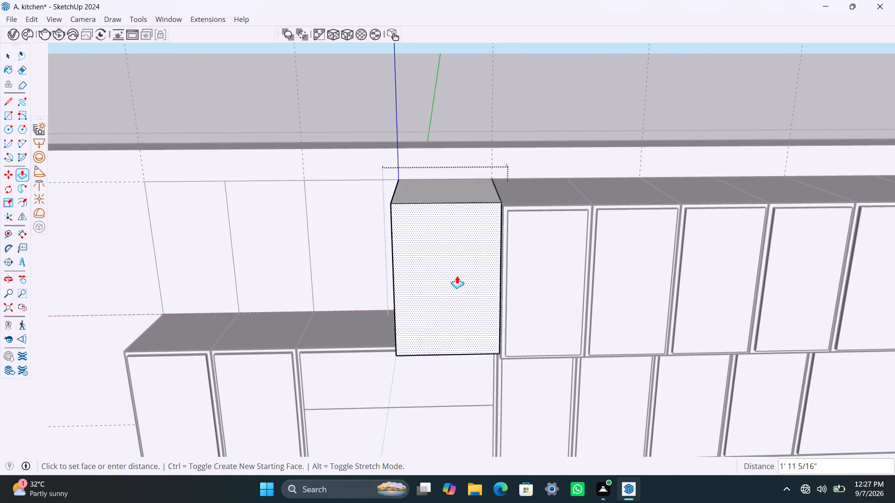
type("2'")
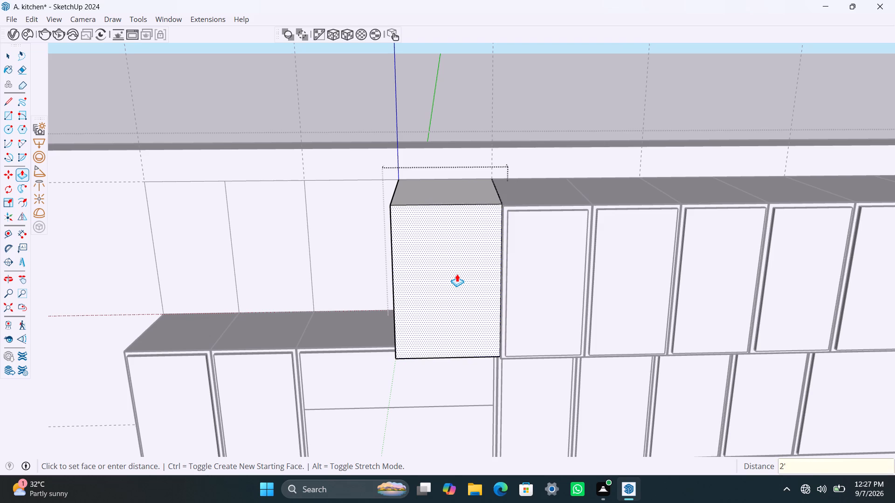
key("Return")
key("space")
Offset the new cabinet's front face inward by 2.5 mm, and offset the resulting inner face inward by 18 mm.
left_click(445, 269)
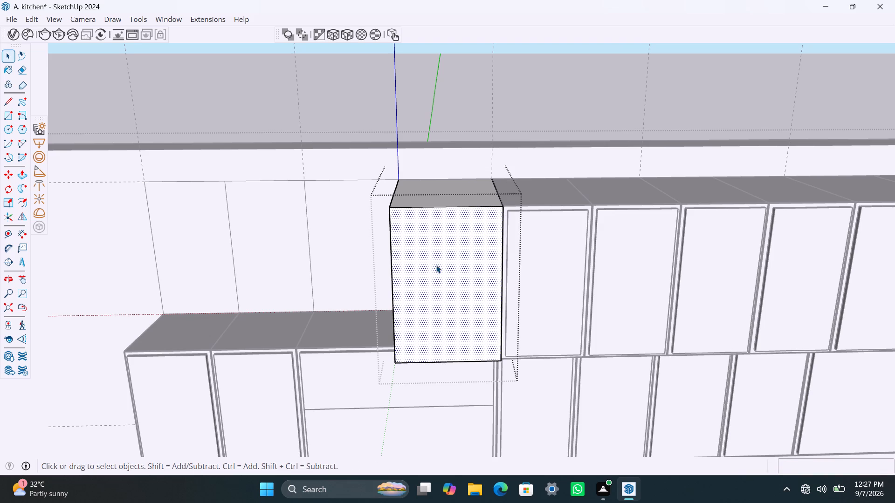
key("f")
left_click(403, 226)
type("2.5mm")
key("Return")
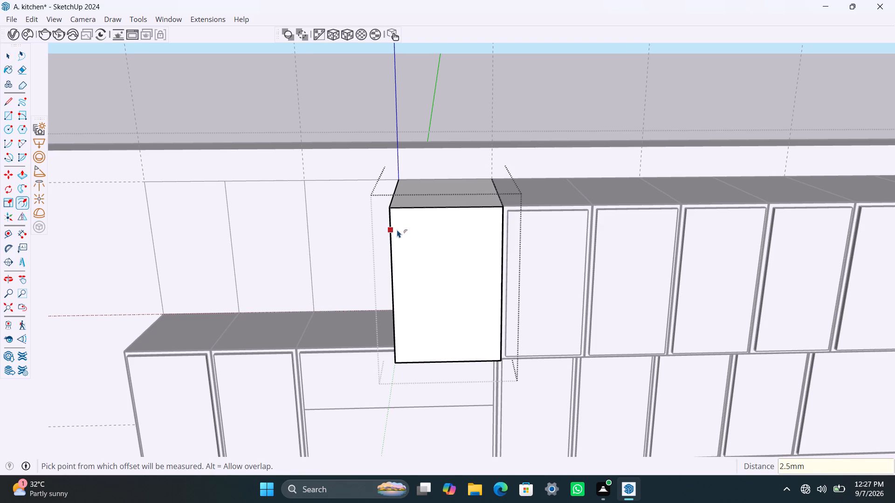
left_click(398, 224)
type("18mm")
key("Return")
key("space")
Delete the thin 2.5 mm border face around the cabinet's front.
scroll(401, 221, "up", 3)
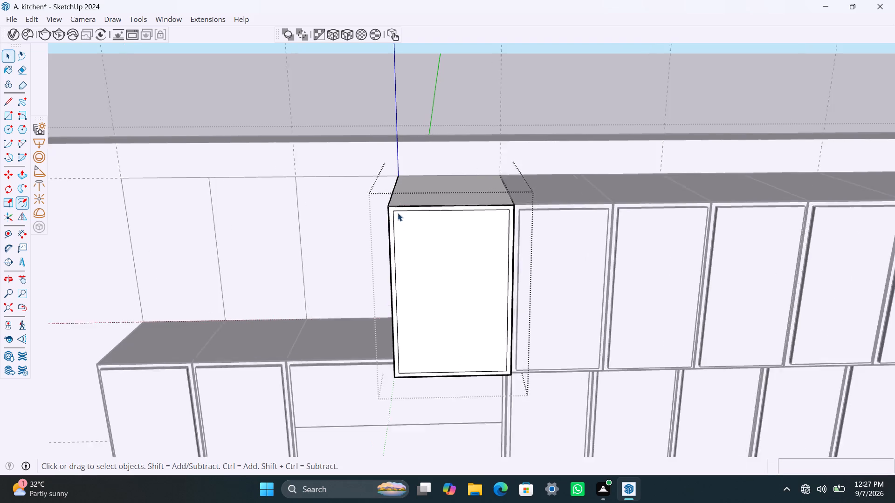
scroll(398, 213, "up", 18)
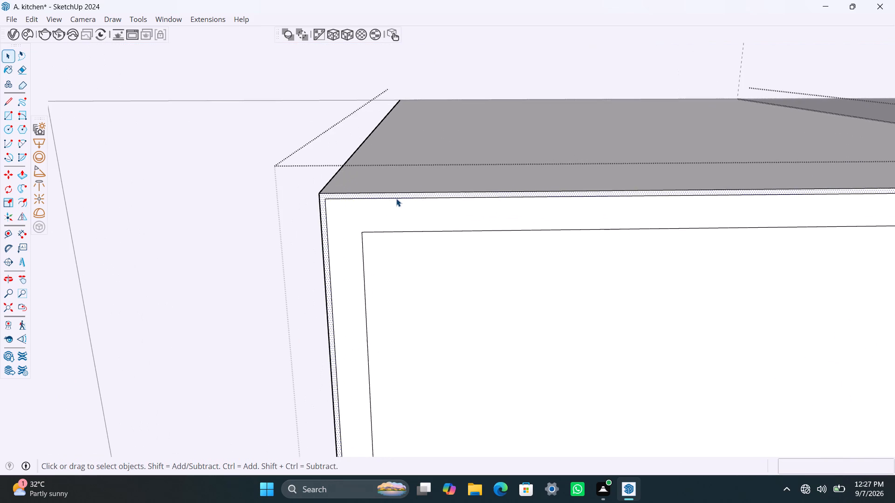
key("Delete")
Push the cabinet's inner front face 1'8" back toward the wall to hollow out the box.
scroll(397, 244, "down", 20)
scroll(397, 244, "down", 2)
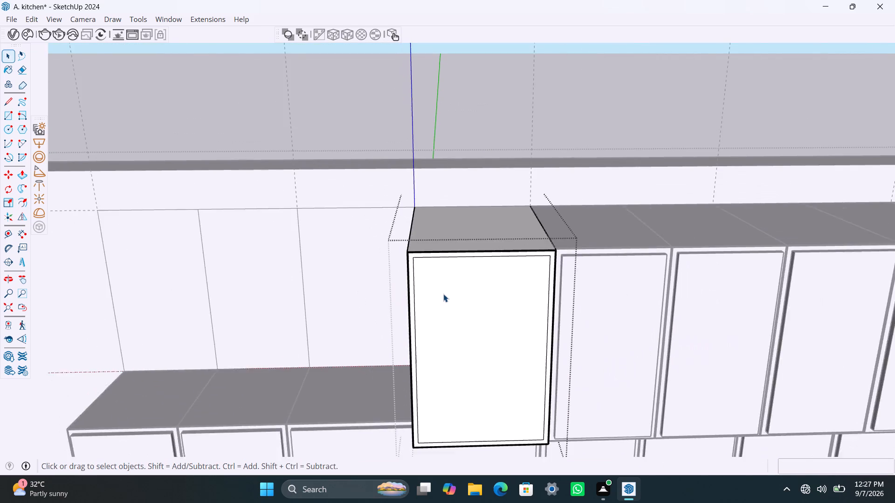
left_click(443, 293)
key("p")
left_click(443, 293)
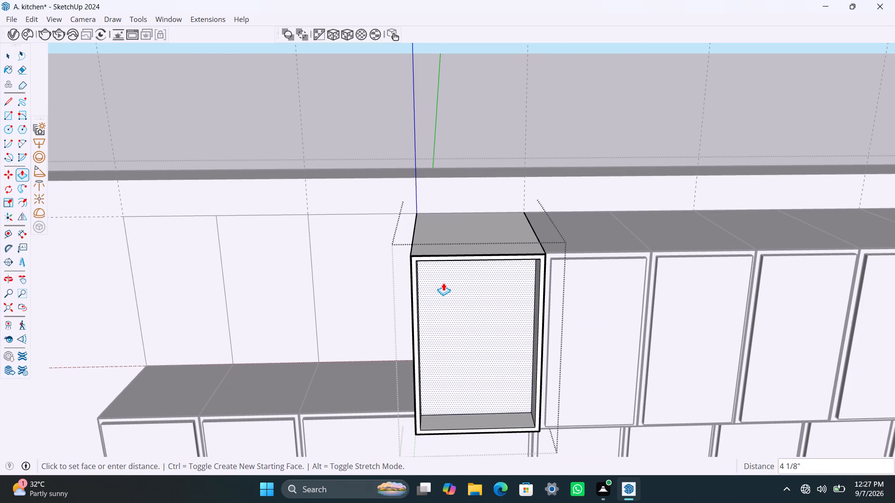
key("1")
type("'8\"")
key("Return")
key("space")
Draw a rectangle over the hollow cabinet's inner front opening and turn it into a group.
type("r")
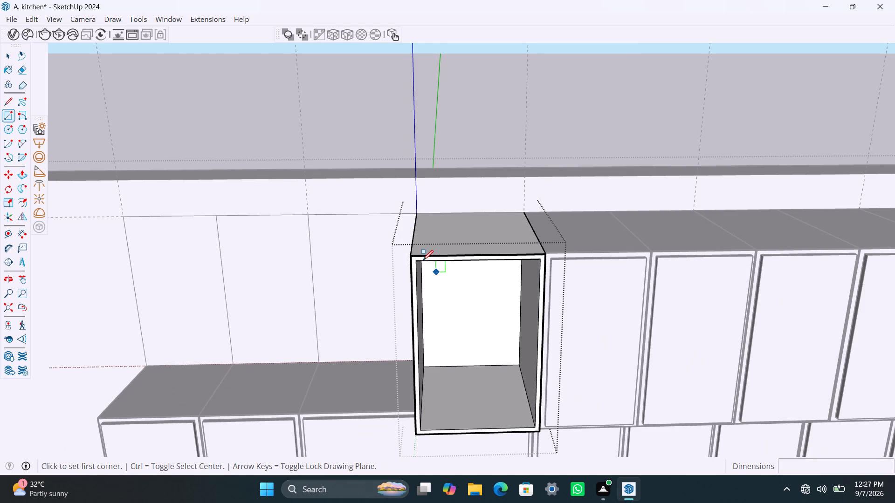
left_click_drag(420, 263, 421, 267)
left_click(531, 425)
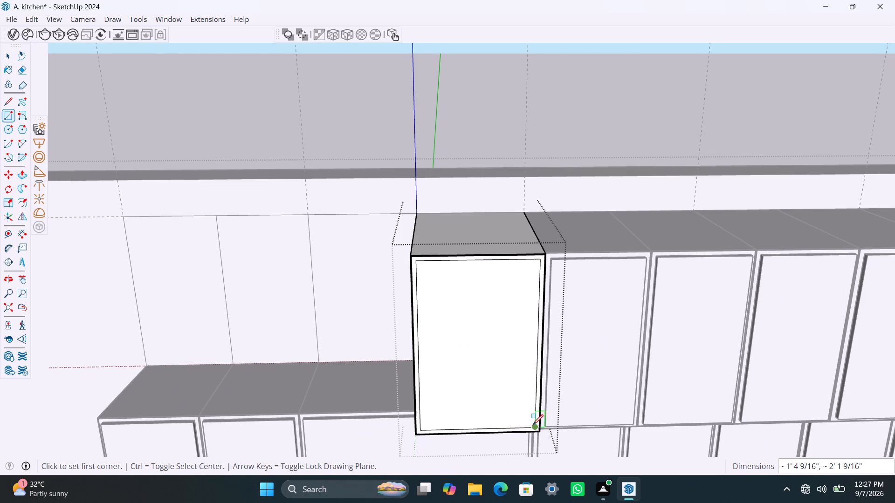
key("v")
key("space")
double_click(483, 370)
right_click(483, 370)
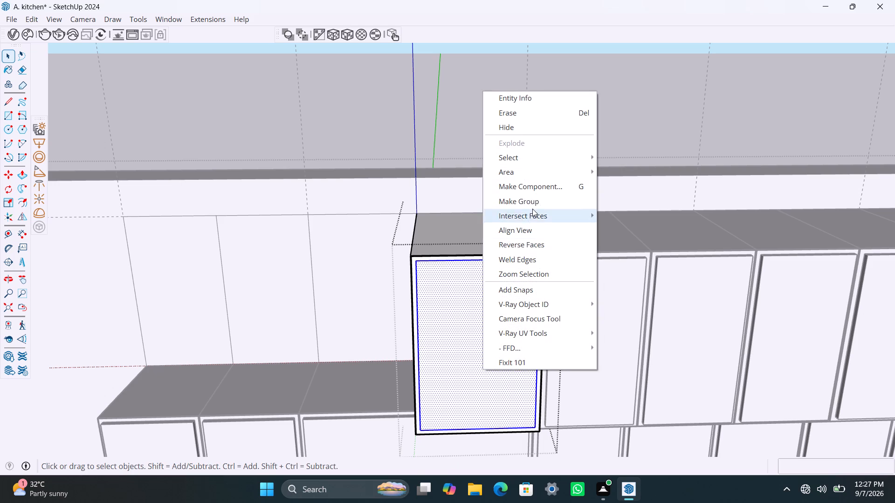
left_click(529, 199)
Extrude the grouped front rectangle 18 mm as the cabinet's front panel, and leave the groups.
double_click(469, 346)
right_click(470, 340)
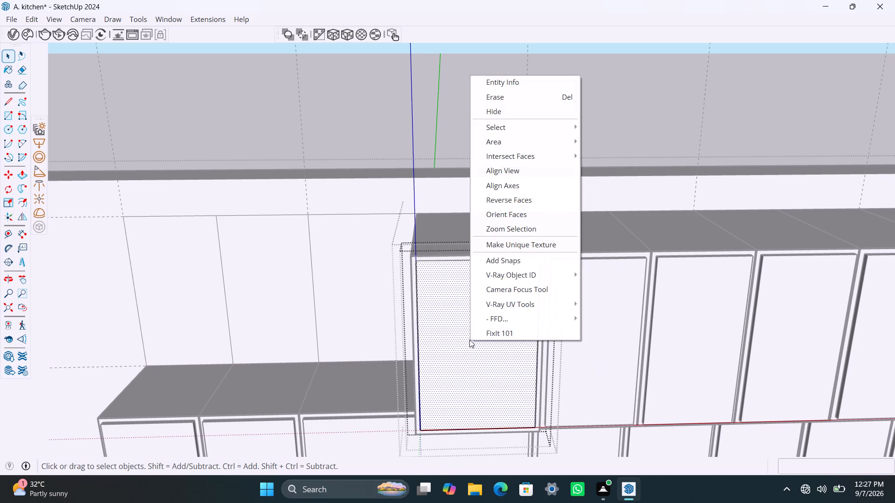
left_click(445, 336)
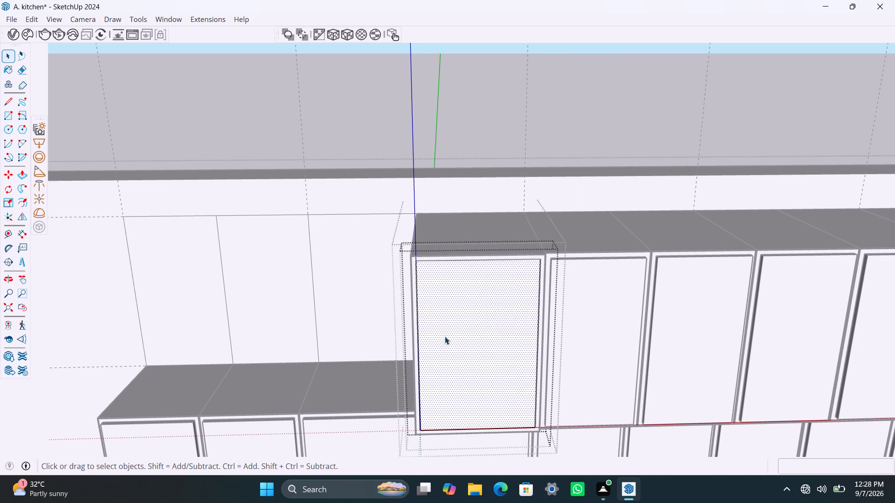
double_click(445, 336)
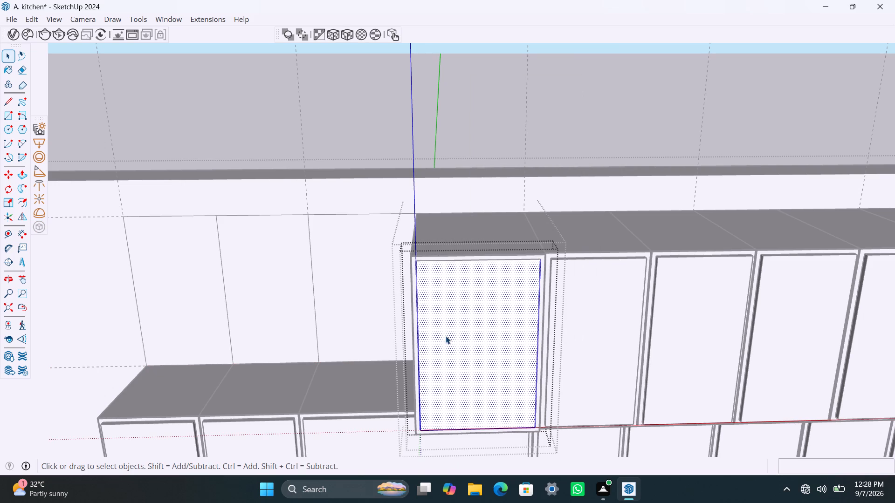
key("p")
left_click(446, 336)
type("18mm")
key("Return")
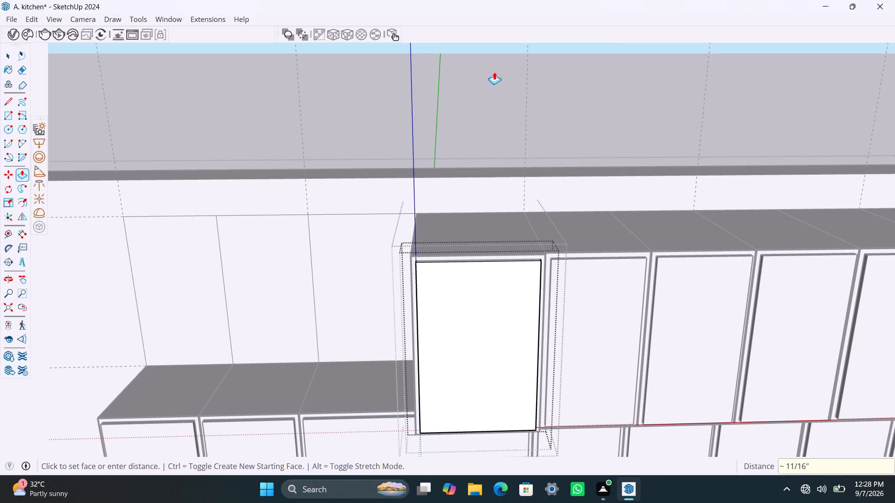
key("space")
left_click(490, 75)
scroll(371, 224, "down", 4)
left_click(296, 134)
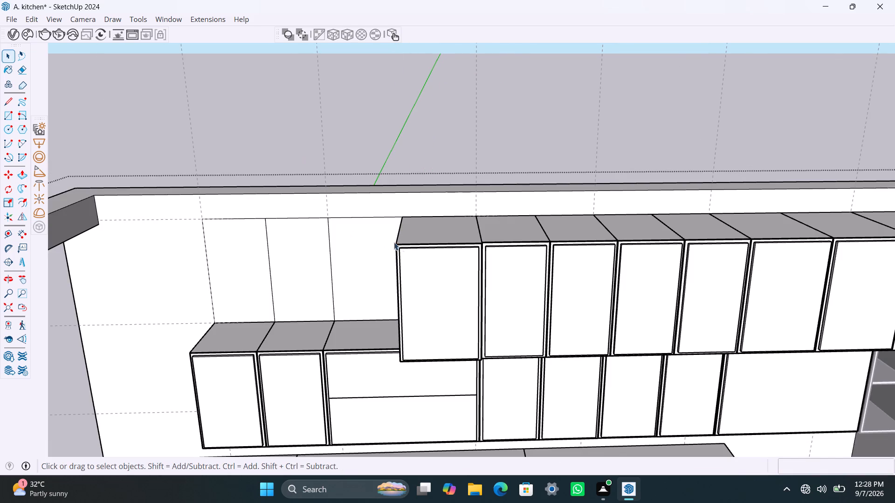
Copy the finished cabinet 1'6" along the wall onto the adjoining upper-row panel.
left_click(426, 264)
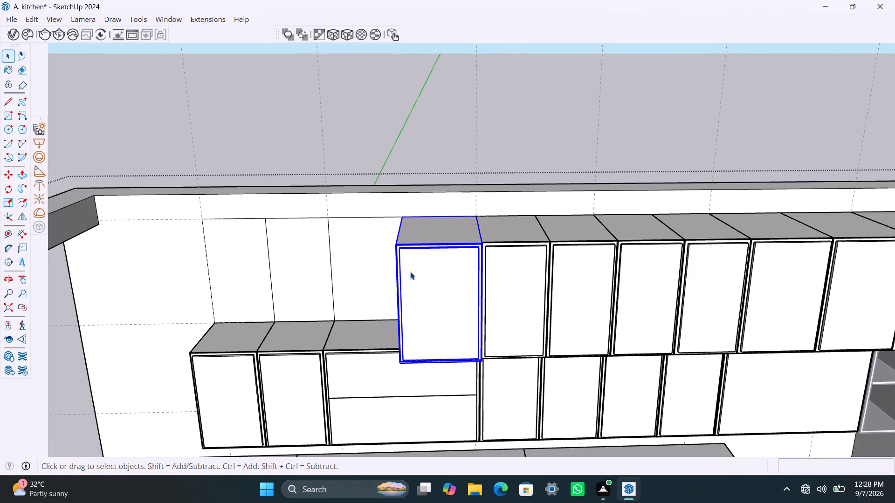
key("m")
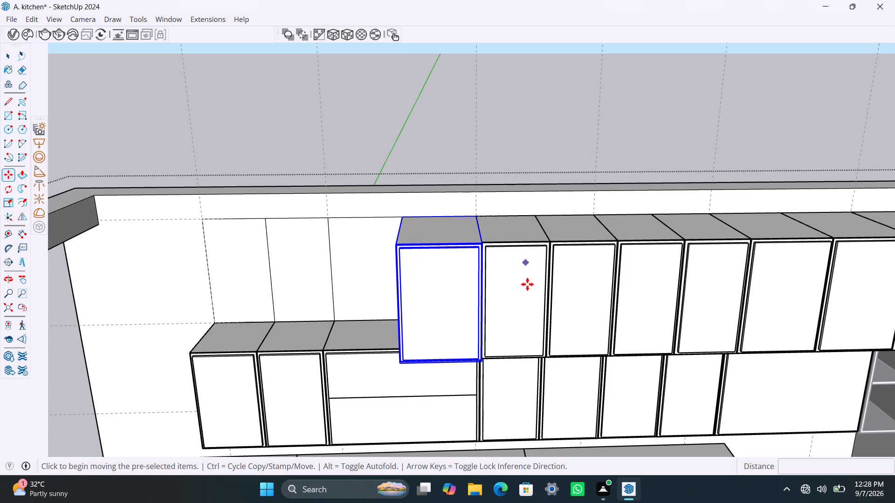
left_click(405, 217)
left_click(326, 220)
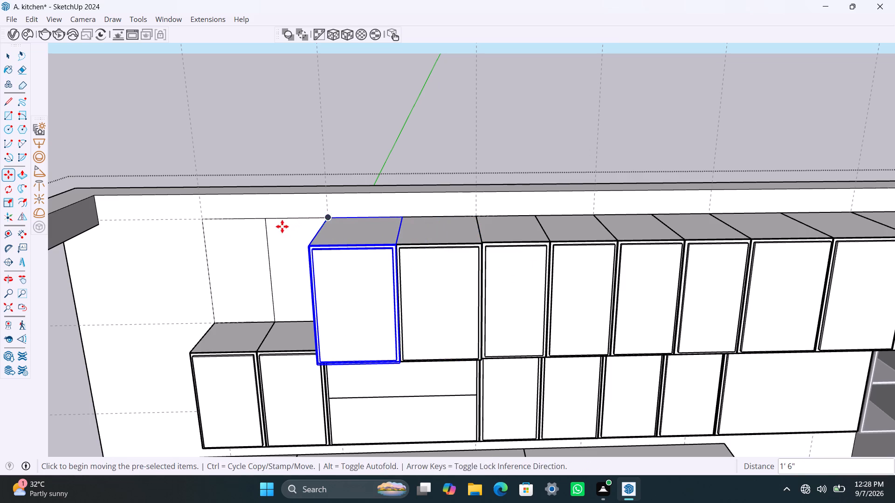
key("space")
Make a group of the narrower upper-row wall panel next to the copied cabinet.
scroll(284, 245, "down", 2)
middle_click_drag(294, 284, 394, 345, "shift")
scroll(391, 323, "up", 2)
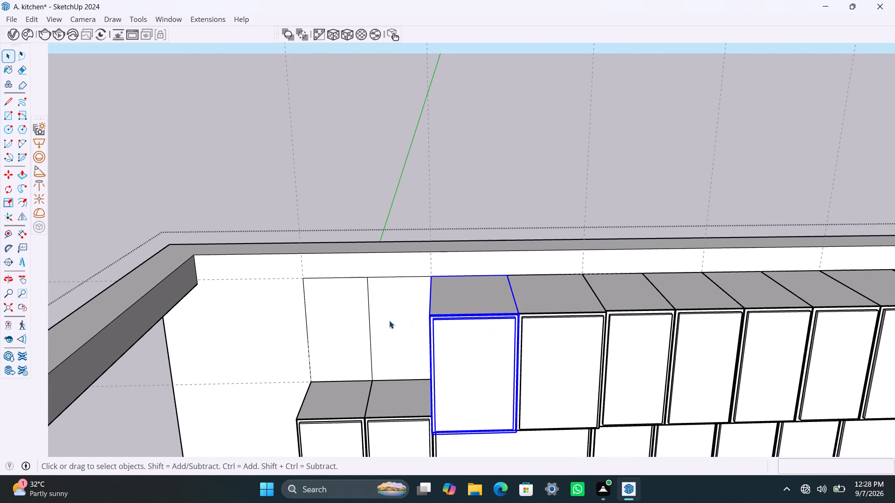
left_click(389, 320)
double_click(389, 320)
right_click(388, 320)
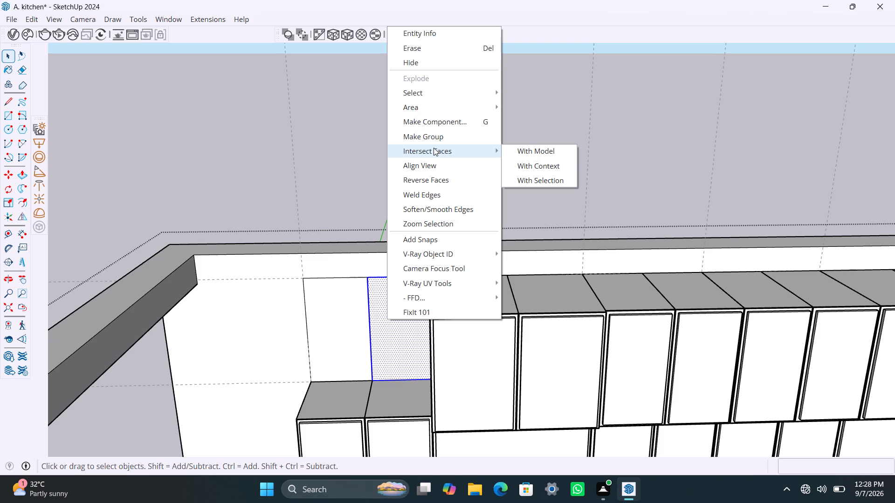
left_click(436, 136)
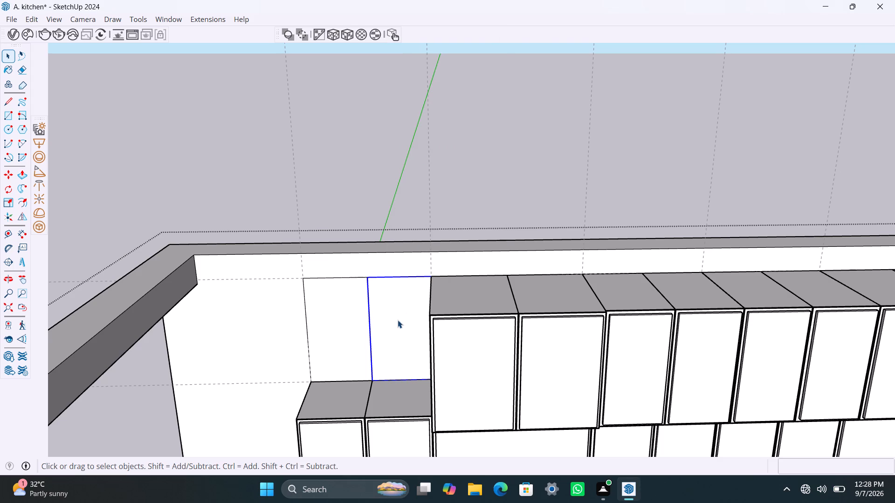
Extrude the newly grouped wall panel 2' out from the wall and a further 18 mm to form the cabinet box.
triple_click(391, 311)
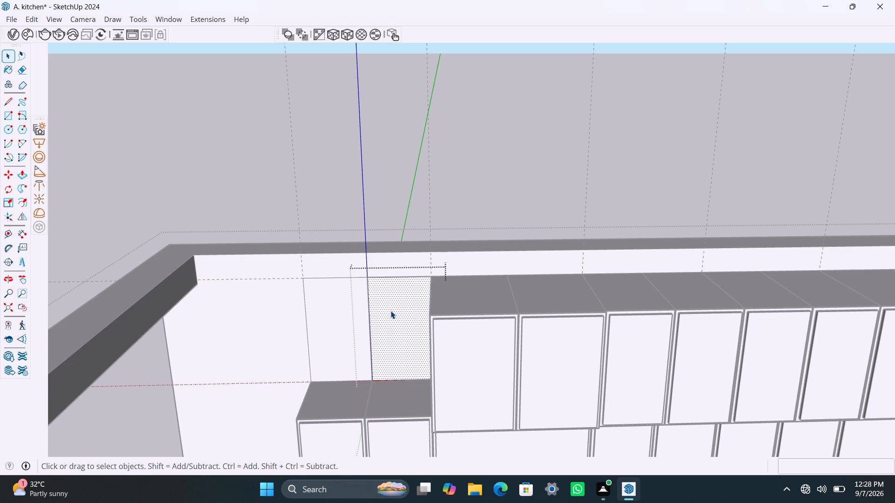
key("p")
left_click(391, 311)
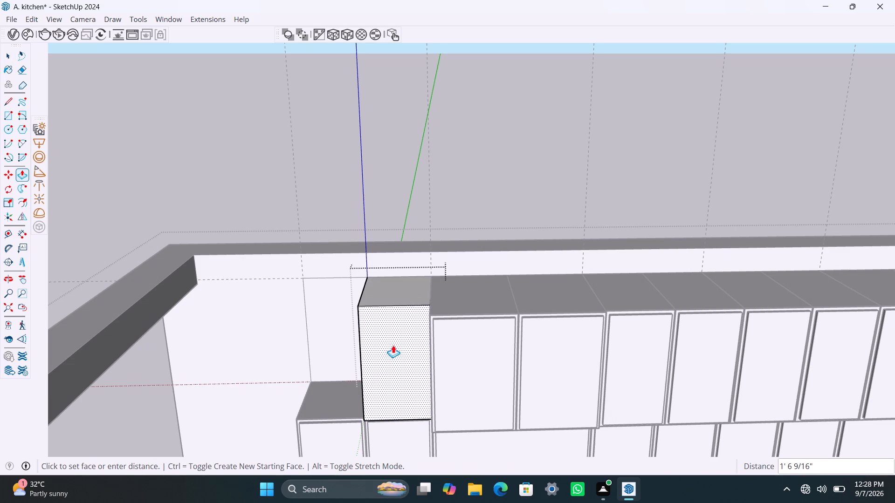
type("2'")
key("Return")
left_click(393, 347)
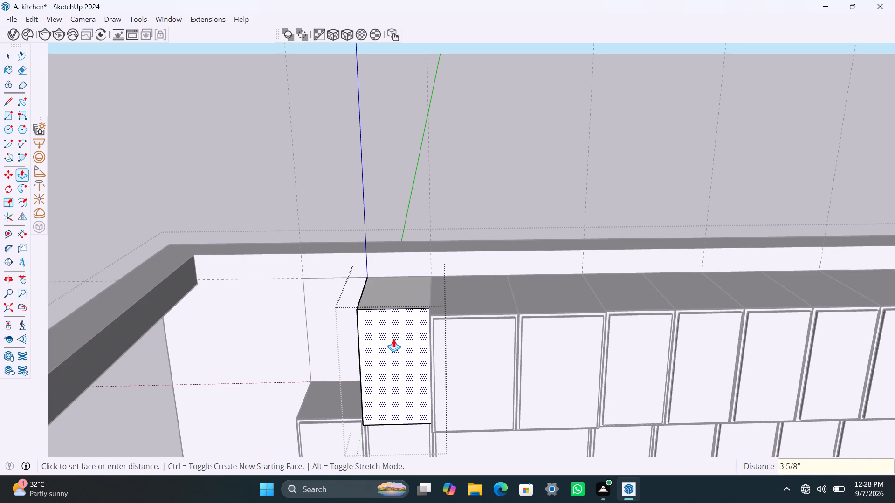
type("18mm")
key("Return")
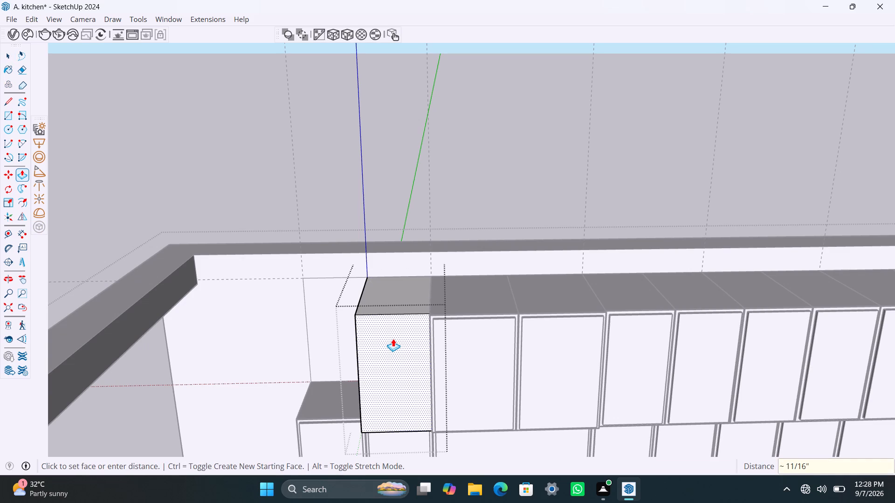
Offset the narrower cabinet's front face inward by 2.5 mm, and offset the resulting inner face inward by 18 mm.
key("f")
left_click(366, 331)
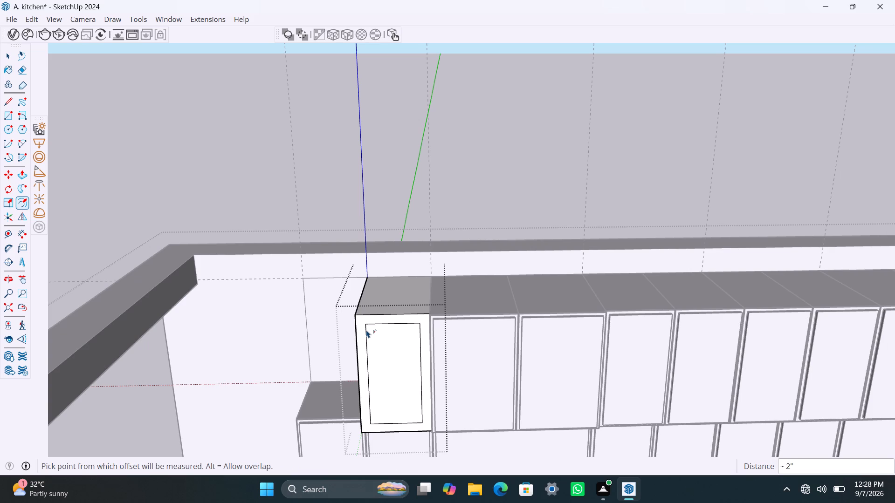
type("2.5mm")
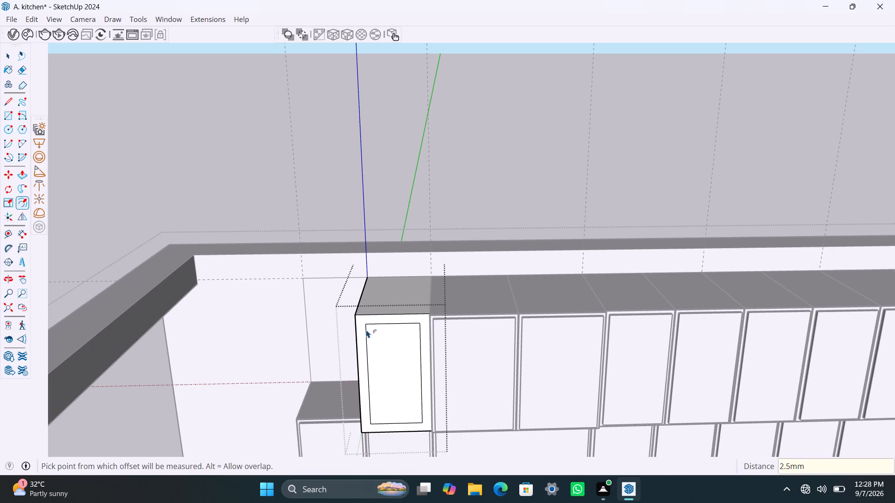
key("Return")
left_click(363, 330)
type("18mm")
key("Return")
key("space")
Delete the thin 2.5 mm border face around the narrower cabinet's front.
scroll(364, 328, "up", 7)
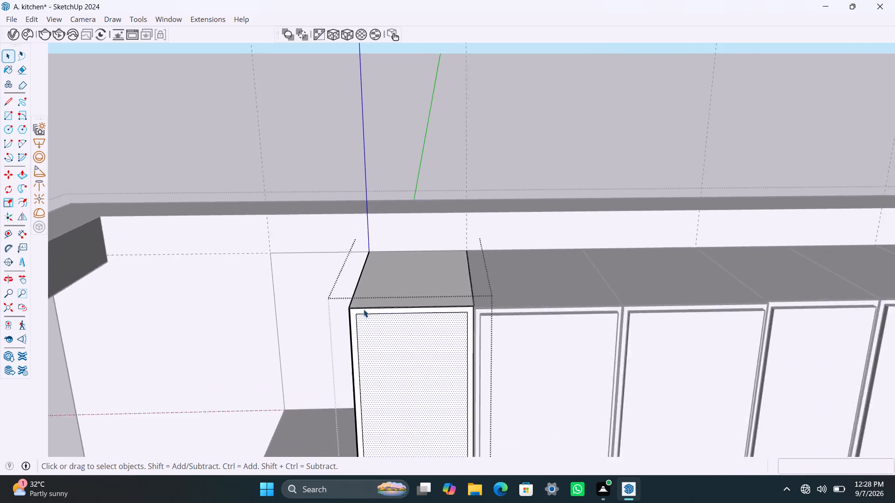
scroll(364, 309, "up", 18)
left_click(384, 287)
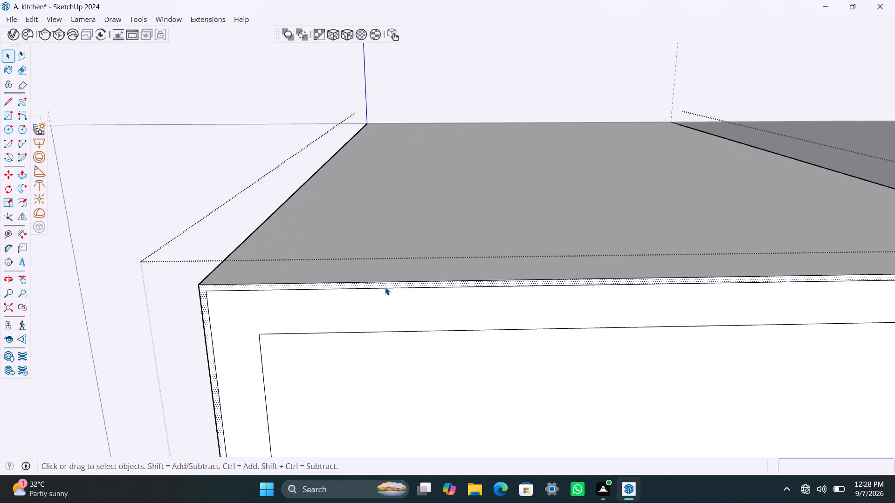
key("Delete")
Push the narrower cabinet's inner front face 1'8" back toward the wall to hollow out the box.
scroll(401, 359, "down", 2)
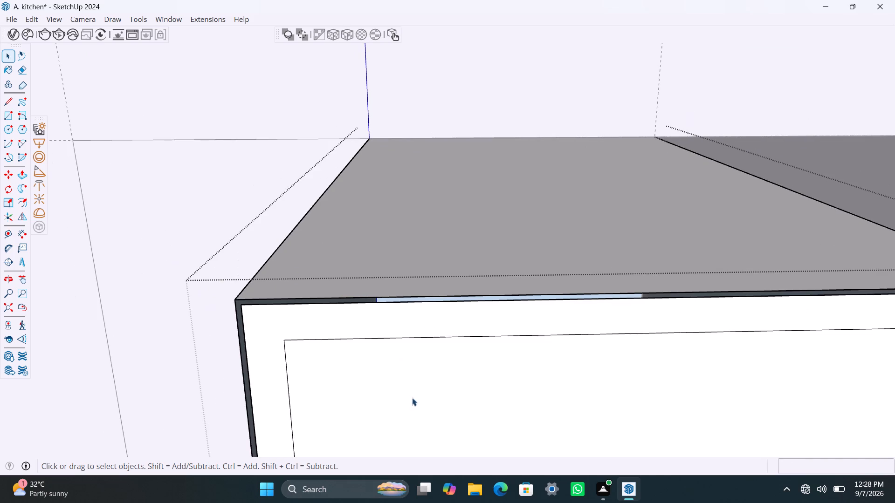
left_click(413, 398)
scroll(405, 395, "down", 15)
middle_click_drag(457, 396, 431, 241, "shift")
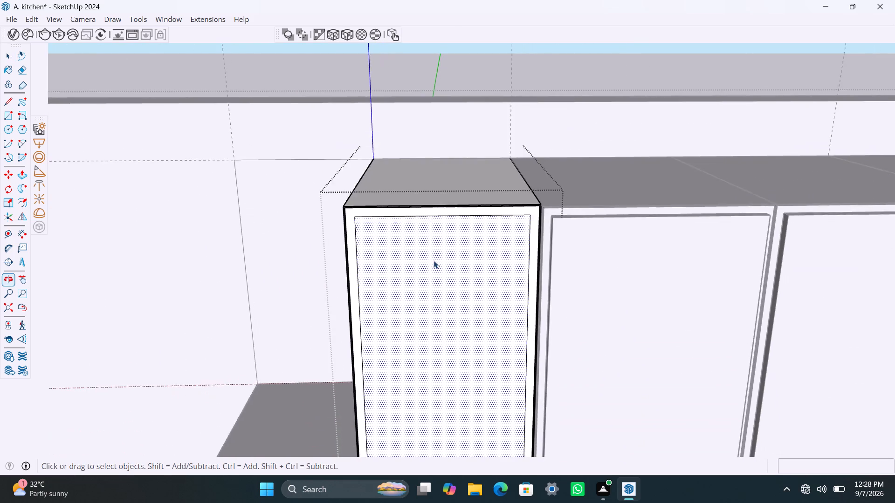
scroll(436, 269, "down", 5)
key("p")
left_click(452, 332)
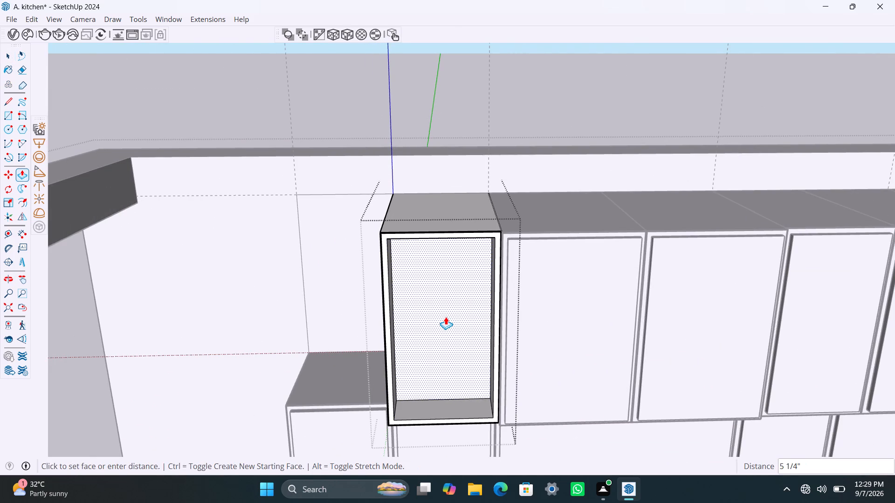
type("1'8\"")
key("Return")
key("space")
Draw a rectangle over the narrower cabinet's inner front opening and turn it into a group.
key("r")
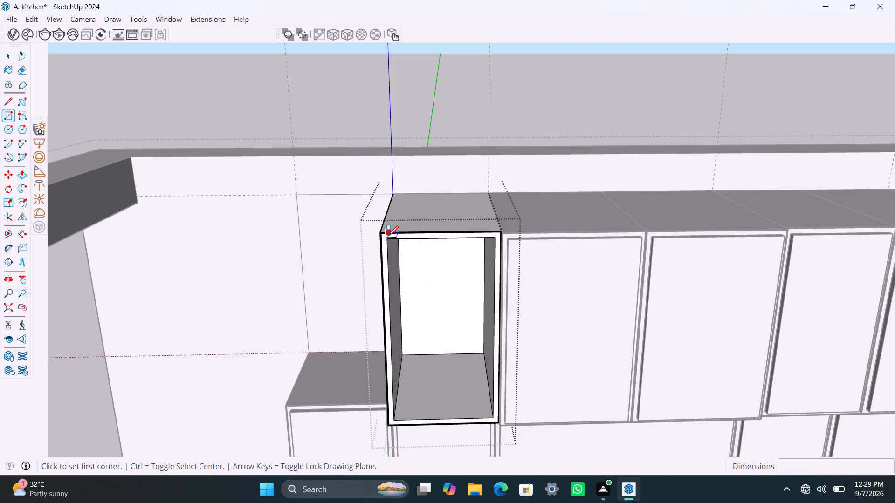
left_click_drag(388, 236, 391, 247)
left_click(494, 415)
key("space")
double_click(468, 374)
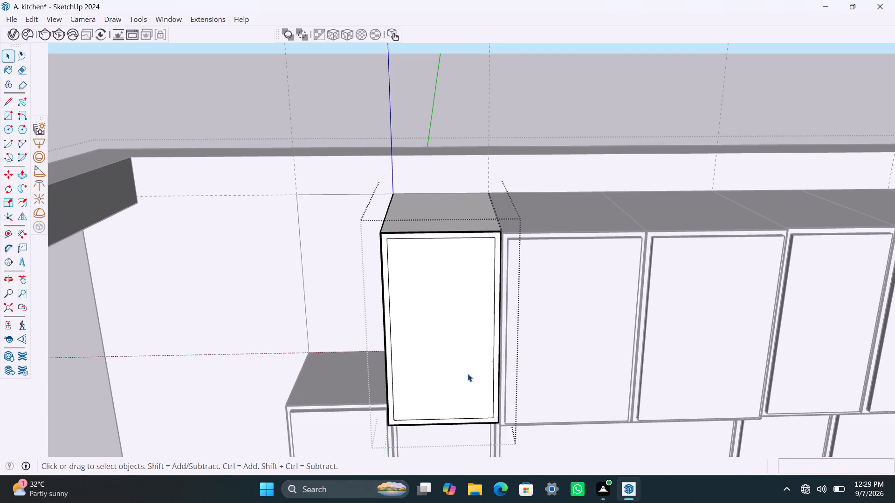
right_click(468, 374)
left_click_drag(485, 202, 485, 208)
Extrude the narrower cabinet's grouped front rectangle 18 mm outward and close the front group.
triple_click(455, 365)
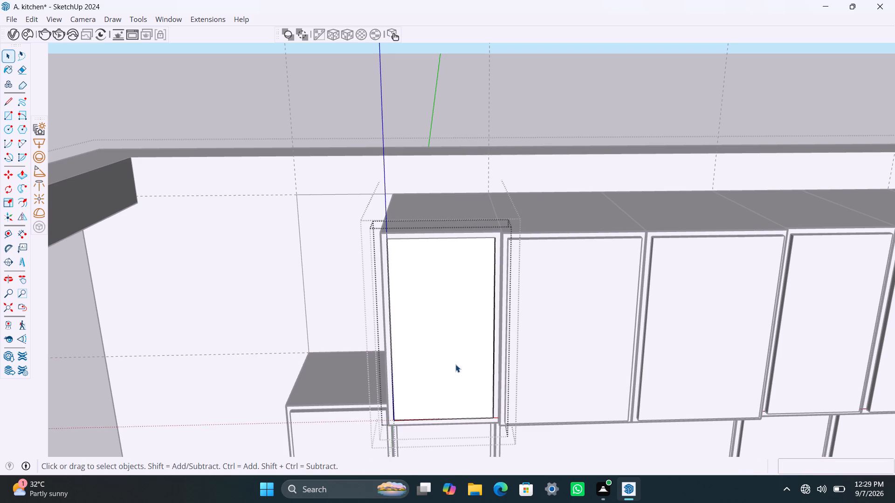
key("p")
left_click(455, 364)
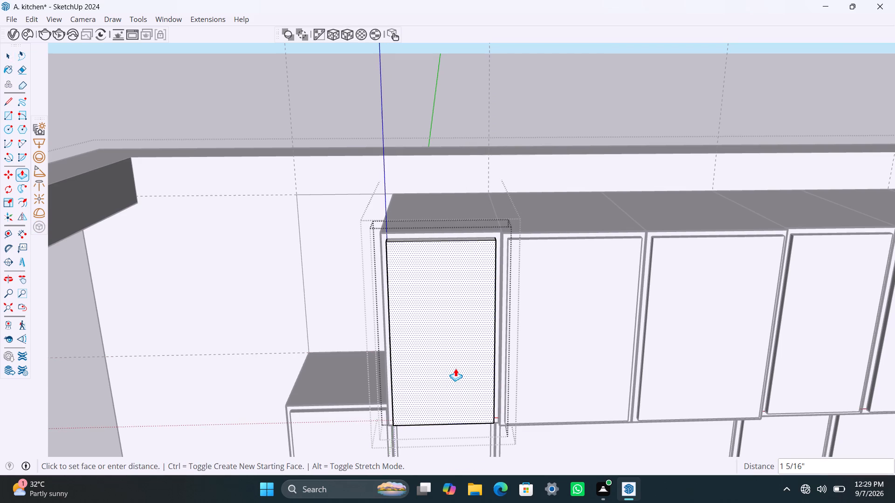
type("18mm")
key("Return")
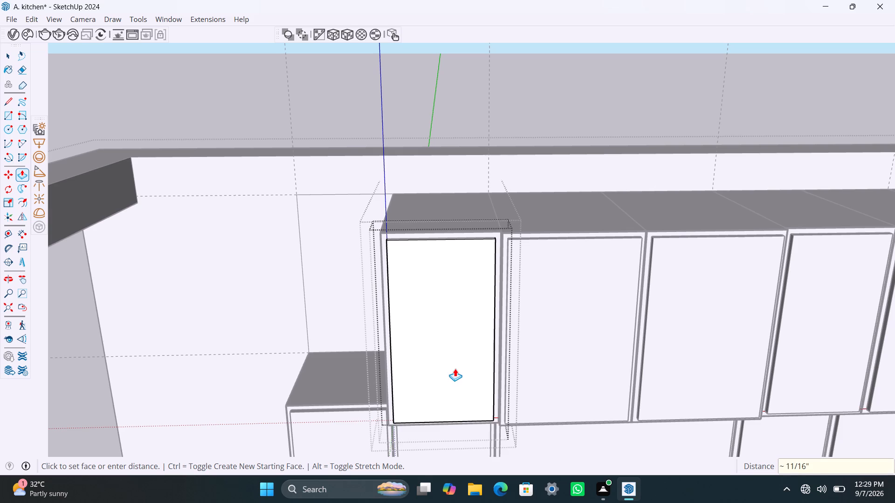
key("space")
left_click(564, 97)
double_click(372, 122)
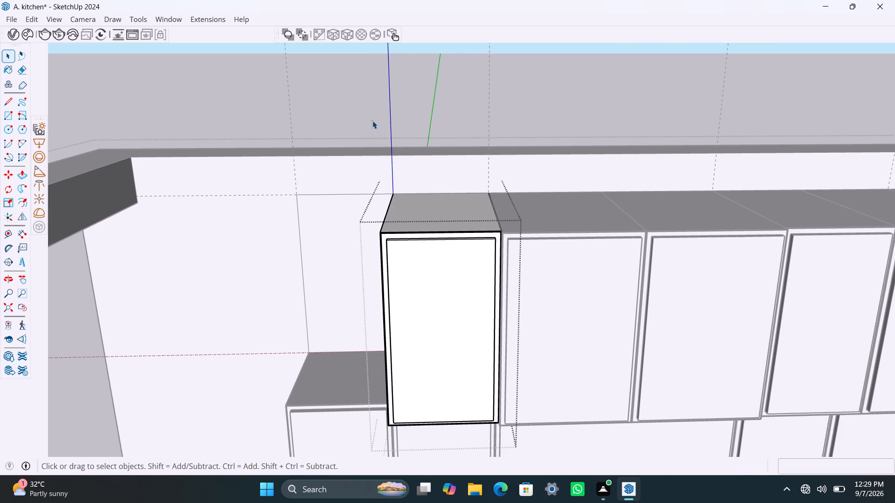
Turn the remaining upper-row wall panel at the left end of the row into a group.
scroll(326, 251, "down", 3)
middle_click_drag(373, 293, 459, 305, "shift")
scroll(448, 292, "up", 2)
left_click(398, 271)
left_click(398, 270)
left_click(398, 270)
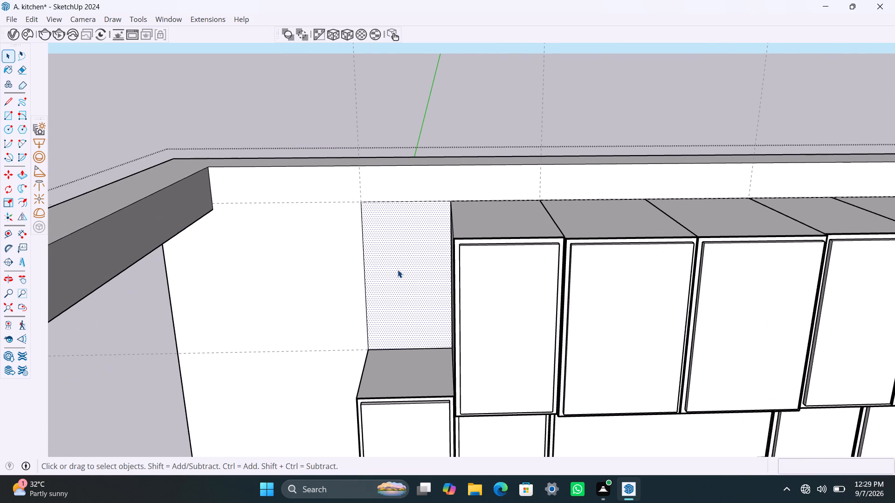
left_click(398, 270)
left_click(398, 270)
right_click(398, 270)
left_click_drag(471, 113, 468, 119)
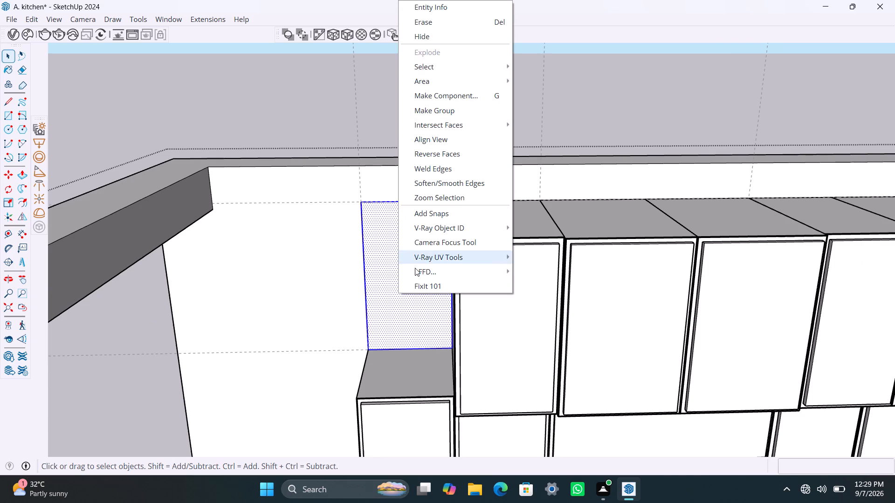
left_click(438, 113)
Extrude the leftmost upper-row panel 2' out from the wall inside its group.
double_click(380, 254)
left_click(384, 253)
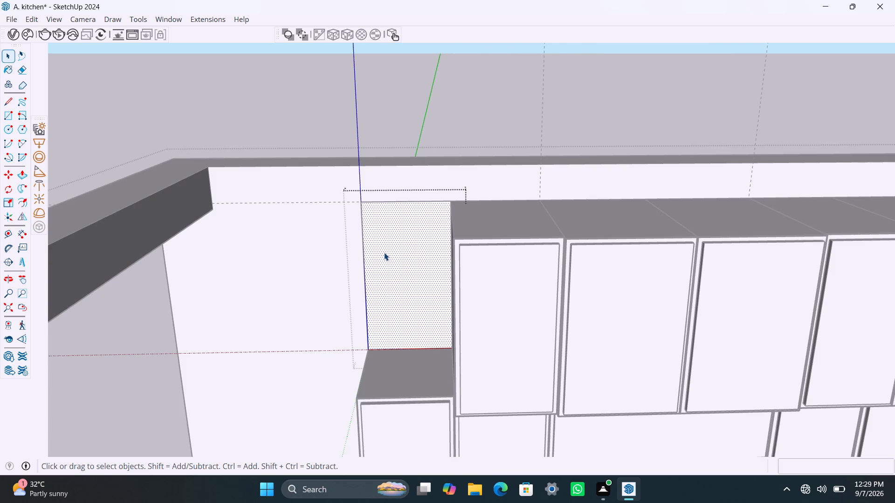
key("p")
left_click(384, 251)
type("2'")
key("Return")
key("space")
Push the leftmost box's front face back 18 mm toward the wall.
left_click(403, 308)
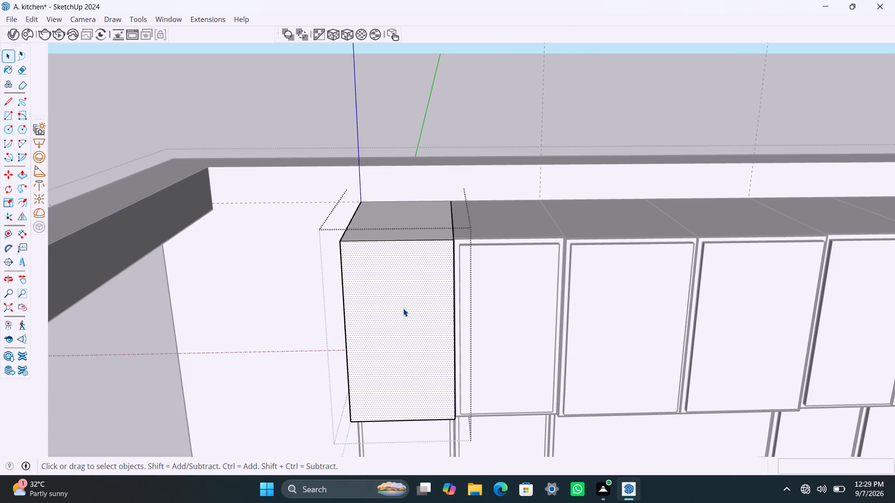
key("p")
left_click(403, 307)
type("18mm")
key("Return")
key("space")
Offset the leftmost box's front face inward by 2.5 mm, and offset the resulting inner face inward by 18 mm.
type("f")
left_click(376, 267)
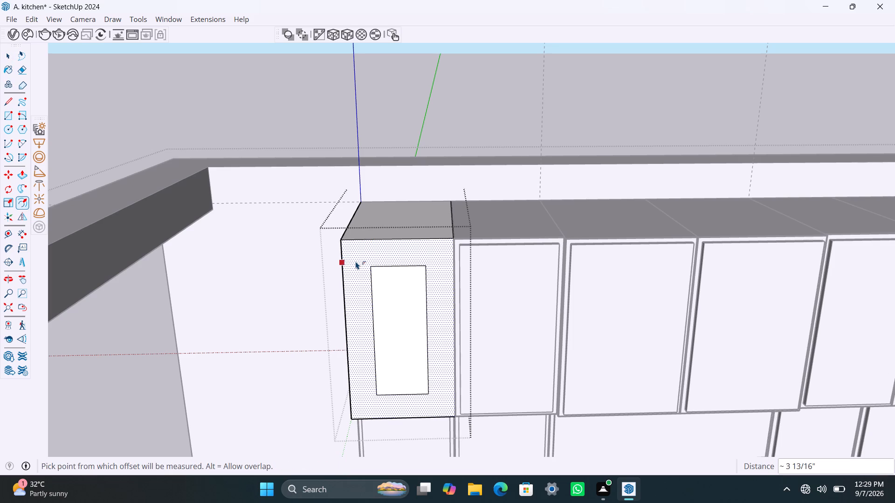
type("2.5mm")
key("Return")
left_click(364, 274)
type("18mm")
key("Return")
key("space")
Delete the thin 2.5 mm border face around the leftmost box's front.
scroll(356, 268, "up", 9)
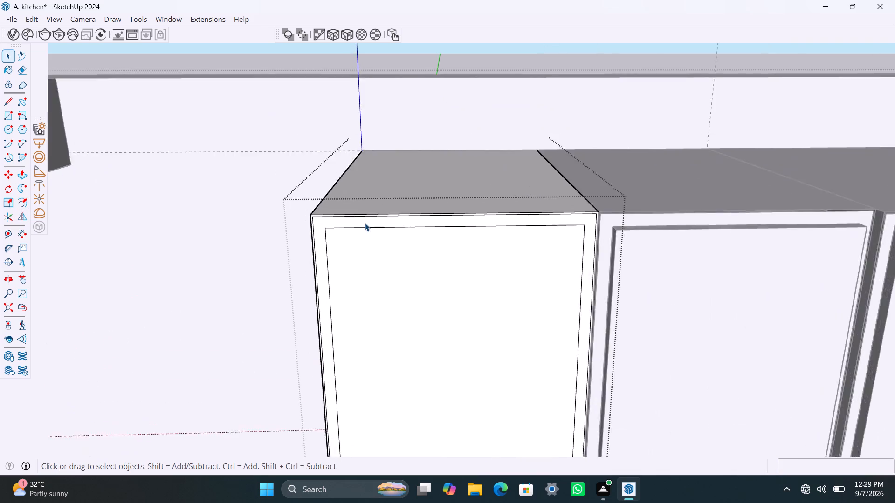
scroll(365, 223, "up", 12)
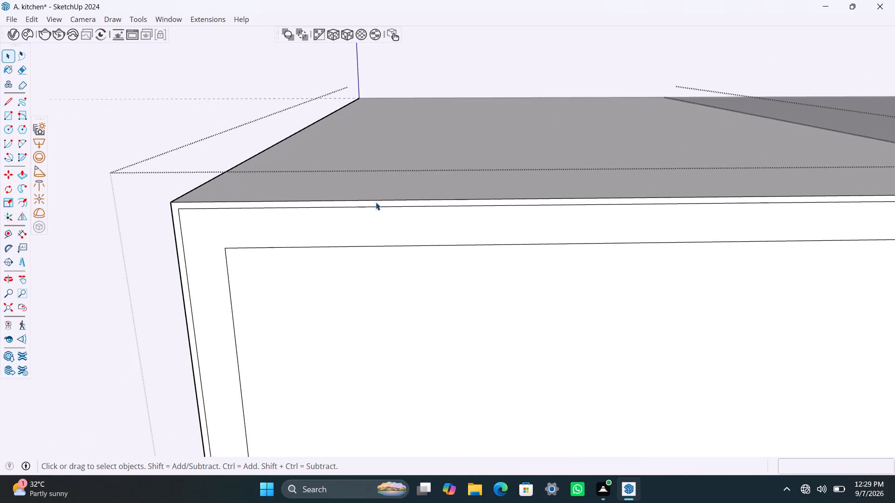
left_click(376, 202)
key("Delete")
Push the leftmost box's inner front face 1'8" back toward the wall to hollow out the cabinet.
left_click(389, 303)
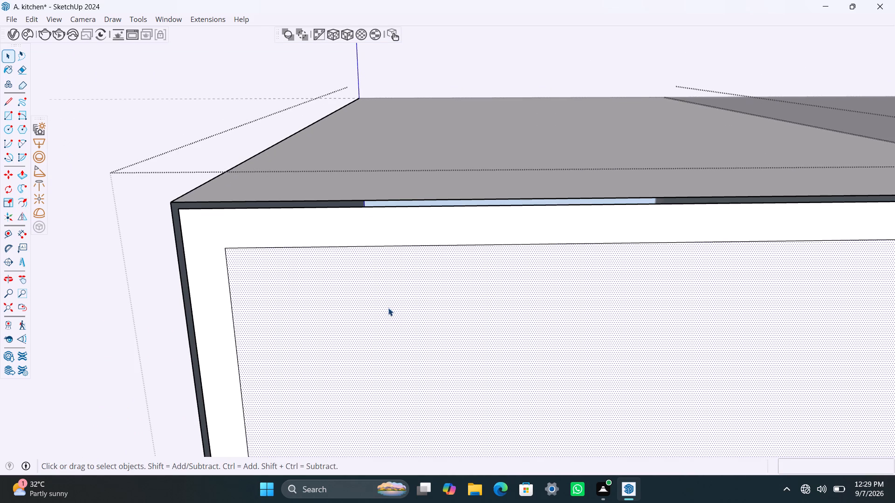
key("p")
left_click(388, 308)
type("1'8\"")
key("Return")
key("space")
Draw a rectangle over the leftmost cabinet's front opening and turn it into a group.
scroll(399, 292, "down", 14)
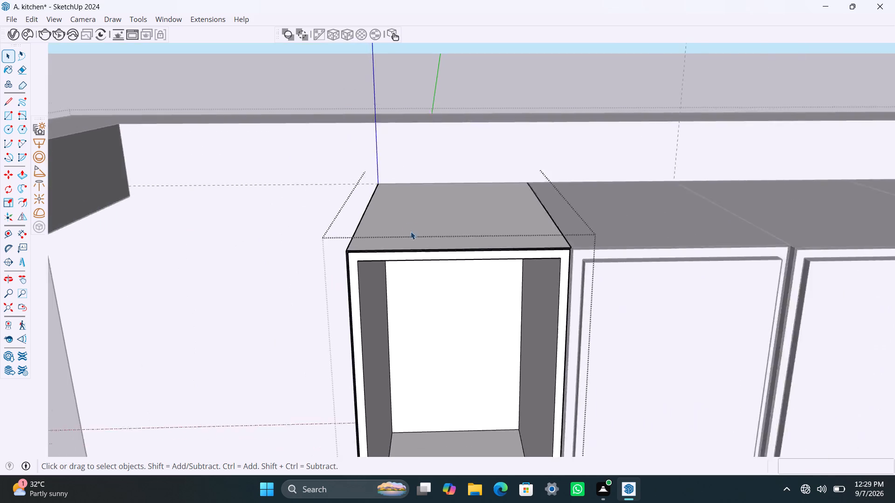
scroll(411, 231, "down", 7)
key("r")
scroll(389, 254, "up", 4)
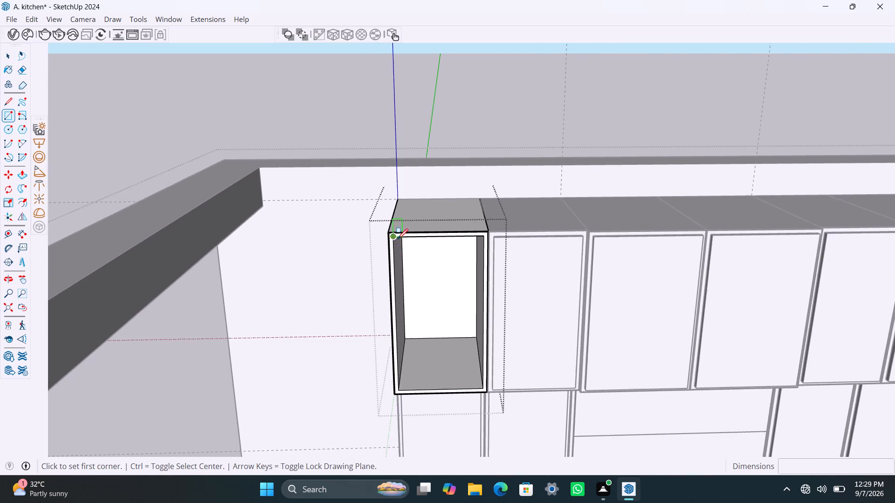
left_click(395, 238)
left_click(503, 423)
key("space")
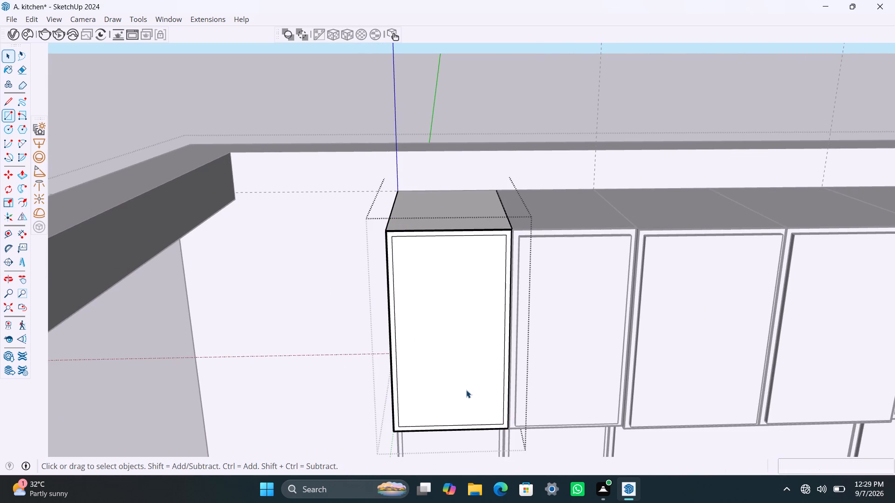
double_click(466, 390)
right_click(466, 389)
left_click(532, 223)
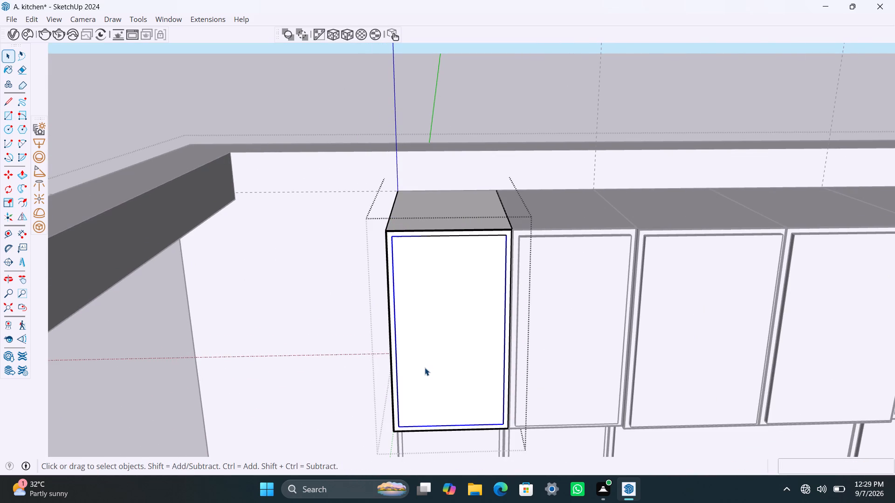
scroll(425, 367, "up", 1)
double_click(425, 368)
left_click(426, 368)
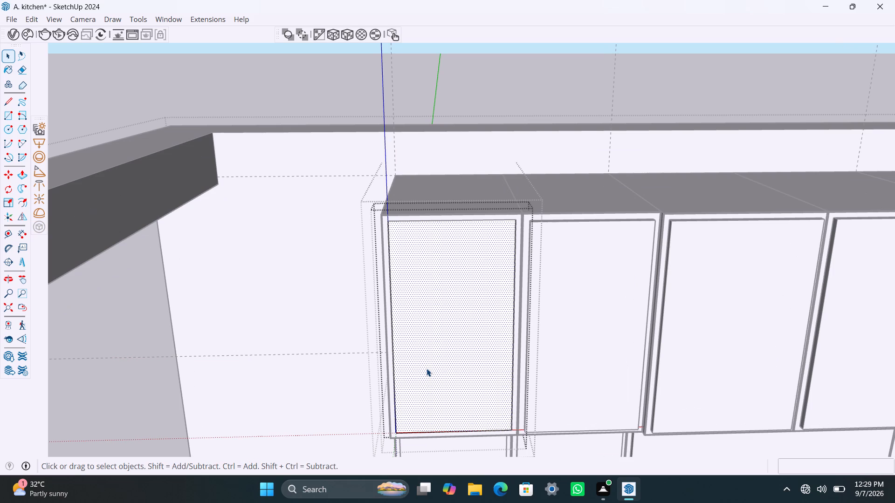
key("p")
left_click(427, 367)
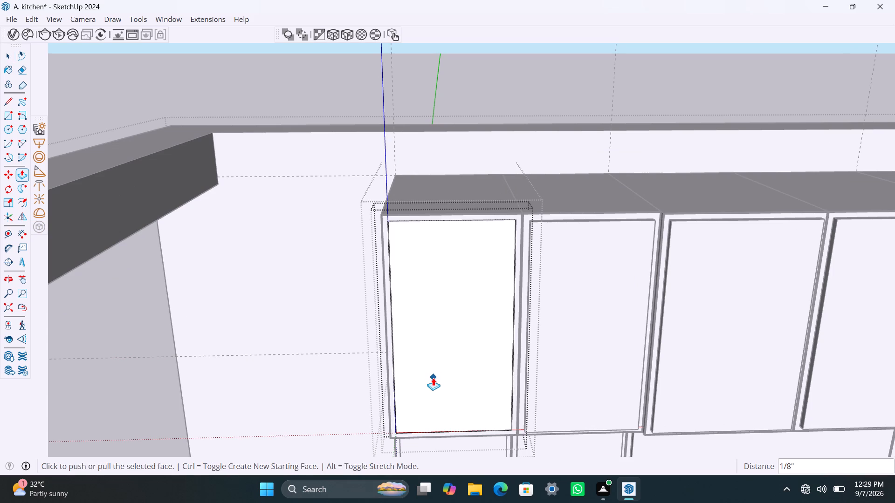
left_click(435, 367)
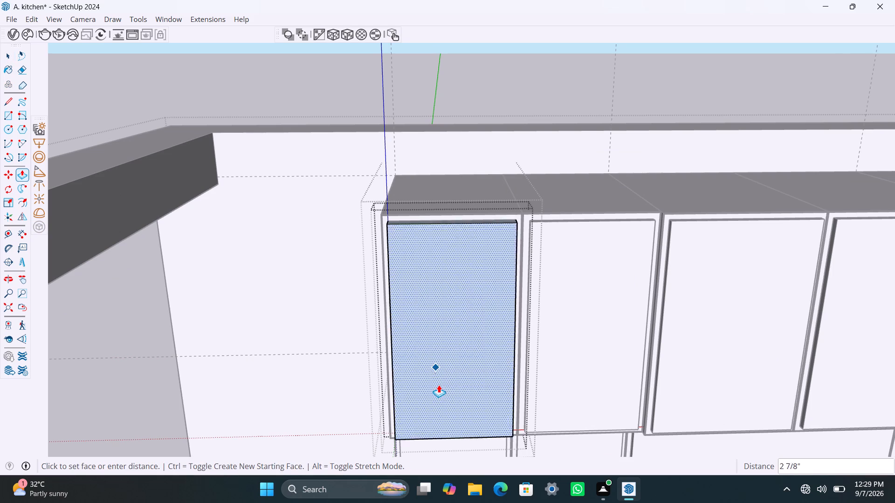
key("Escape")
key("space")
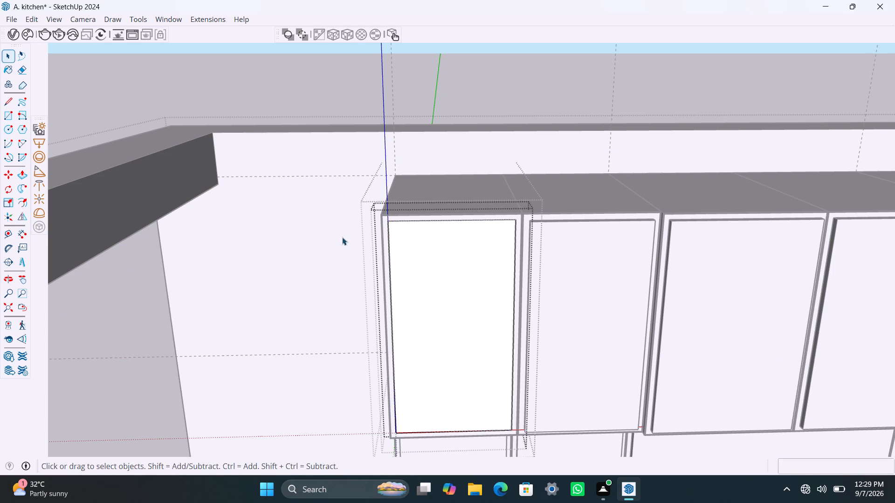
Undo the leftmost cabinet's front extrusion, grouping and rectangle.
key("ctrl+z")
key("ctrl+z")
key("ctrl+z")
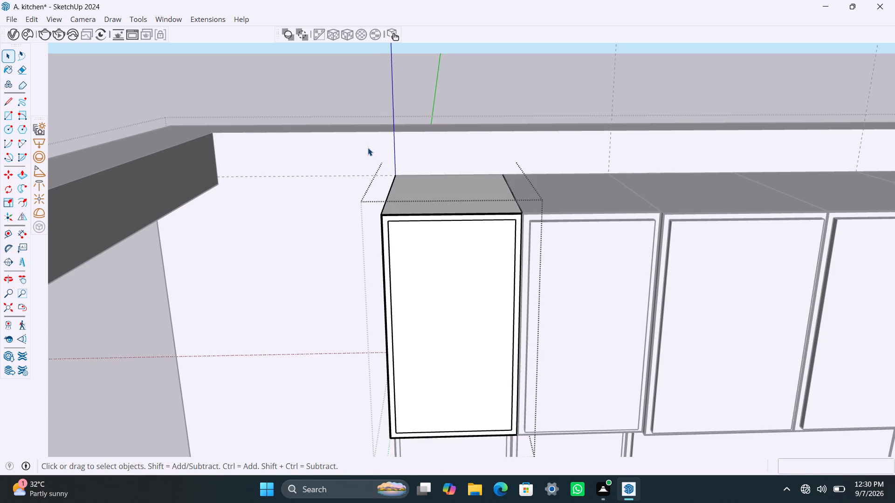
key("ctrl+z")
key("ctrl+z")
Draw a rectangle over the leftmost cabinet's inner front opening and turn it into a group.
key("r")
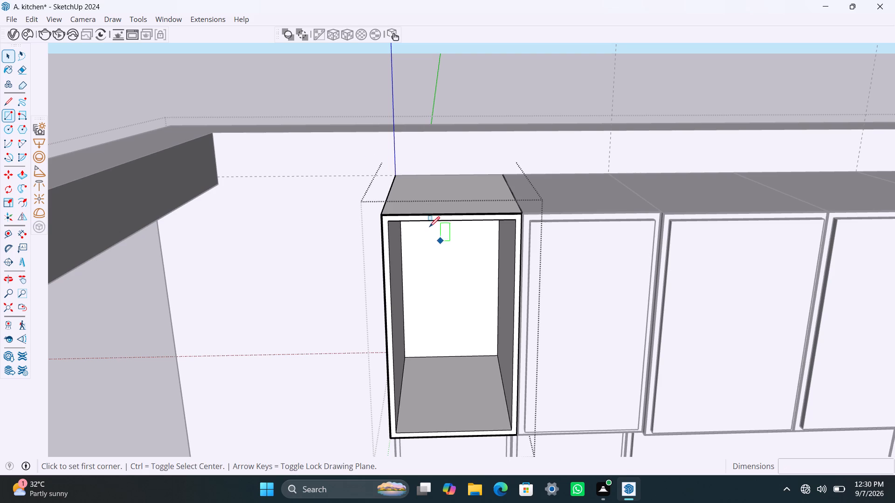
left_click(392, 219)
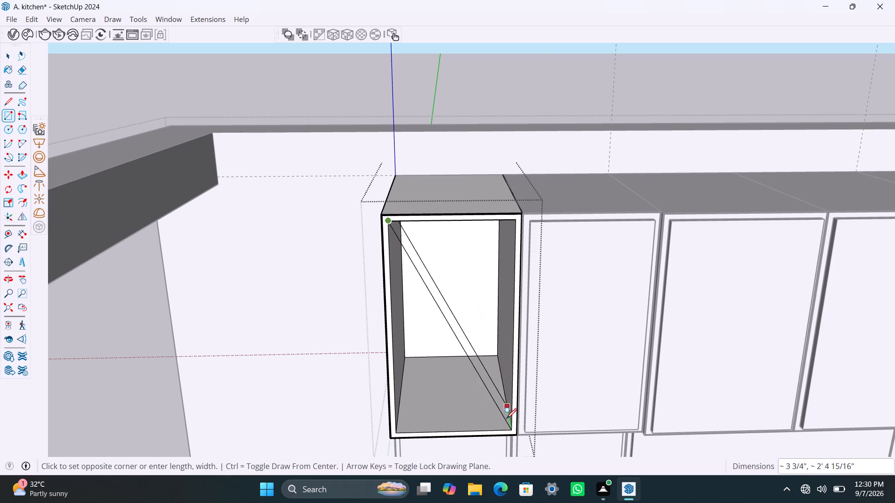
left_click(512, 427)
key("space")
double_click(487, 392)
right_click(487, 390)
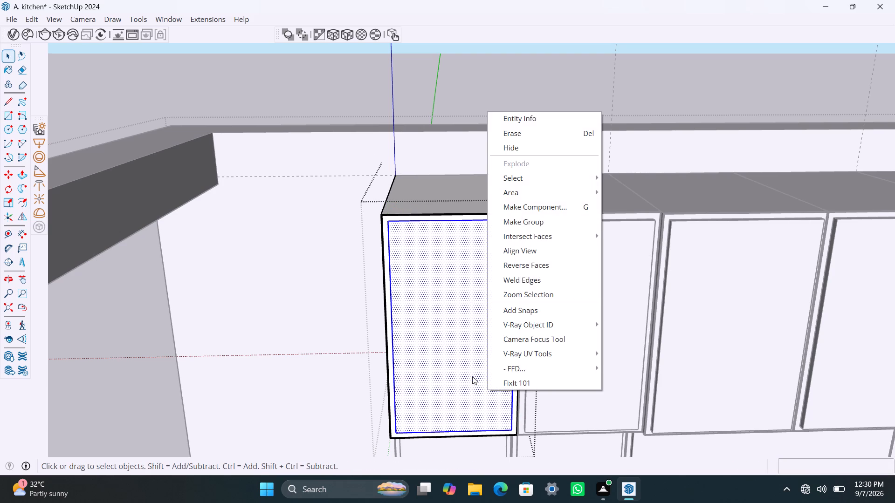
left_click(544, 222)
Extrude the leftmost cabinet's grouped front rectangle 18 mm outward and close the open groups.
triple_click(474, 333)
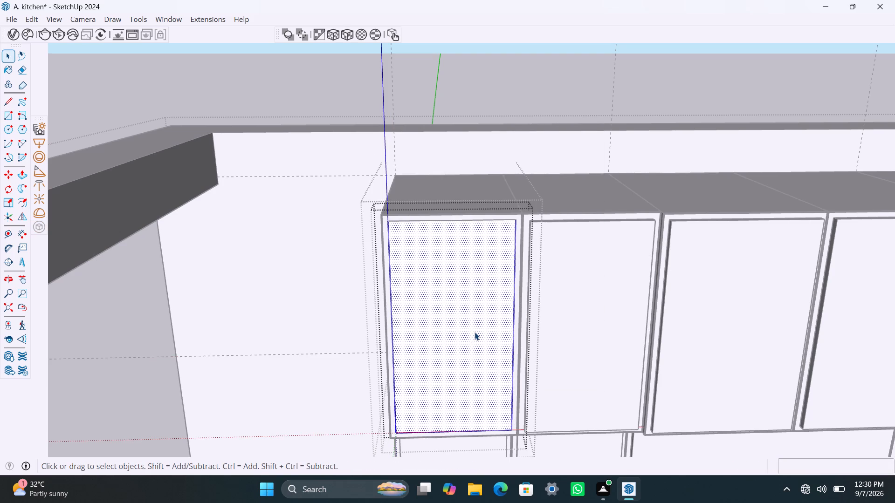
key("p")
left_click(475, 332)
type("18mm")
key("Return")
key("space")
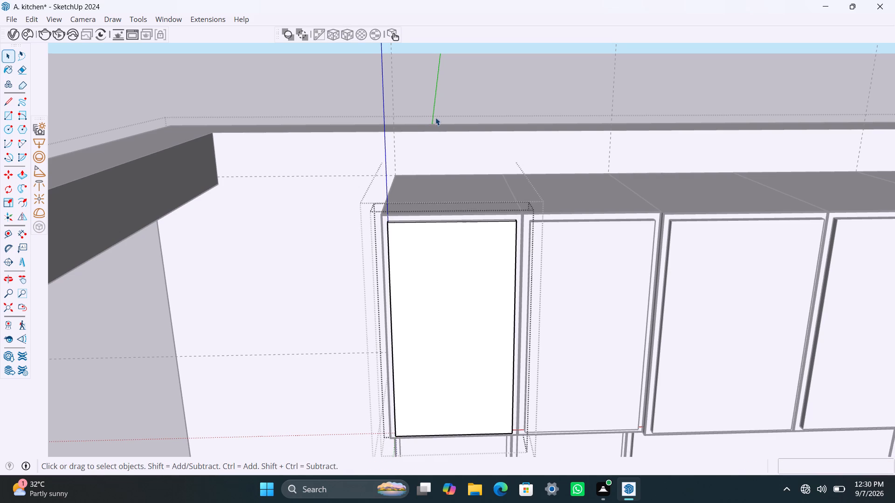
left_click(416, 101)
scroll(441, 132, "down", 13)
left_click(329, 106)
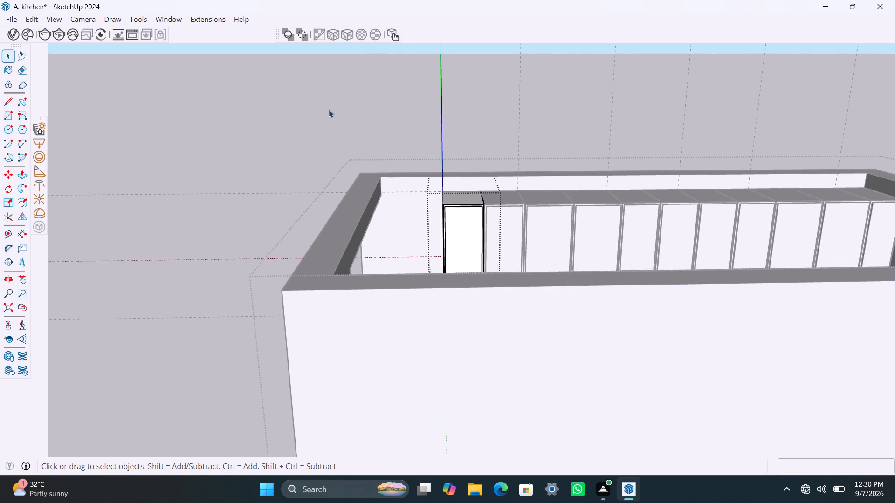
triple_click(329, 109)
Scale the open shelf unit below the upper-row cabinets along its depth to 1'6".
scroll(478, 201, "down", 4)
middle_click_drag(494, 242, 448, 384, "shift")
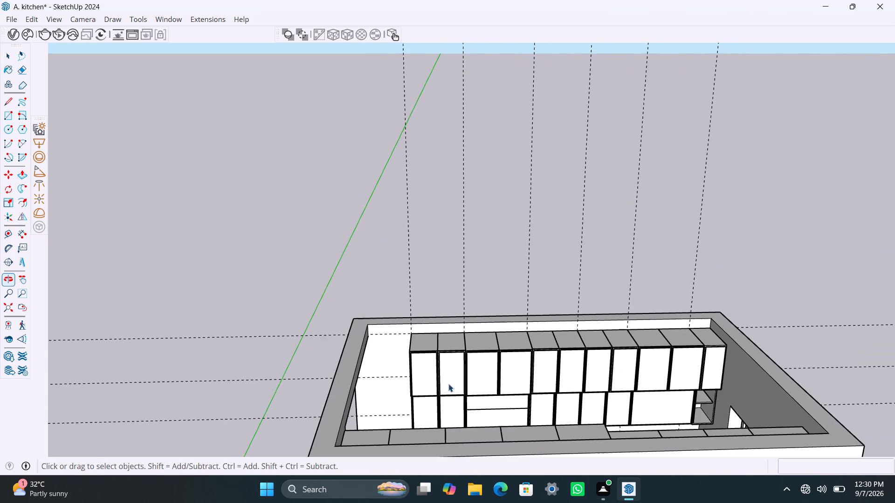
scroll(461, 381, "up", 1)
middle_click_drag(594, 399, 576, 431)
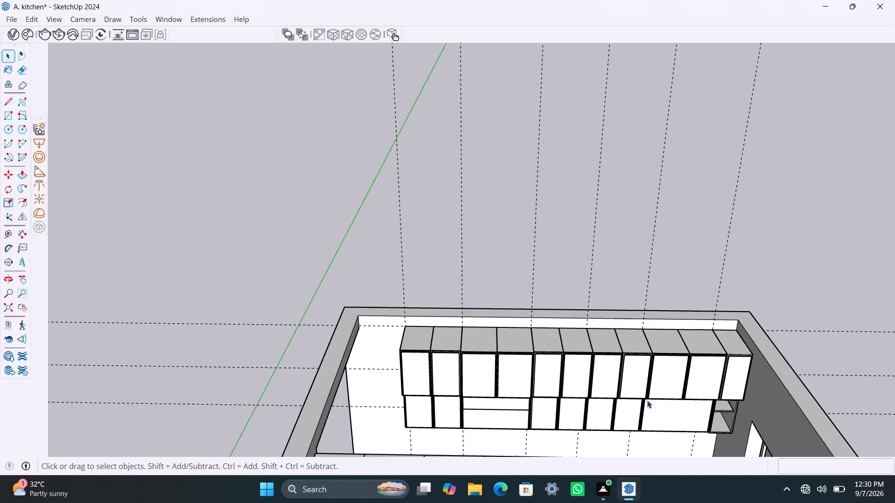
scroll(674, 405, "up", 2)
middle_click_drag(741, 392, 686, 293, "shift")
scroll(675, 333, "up", 4)
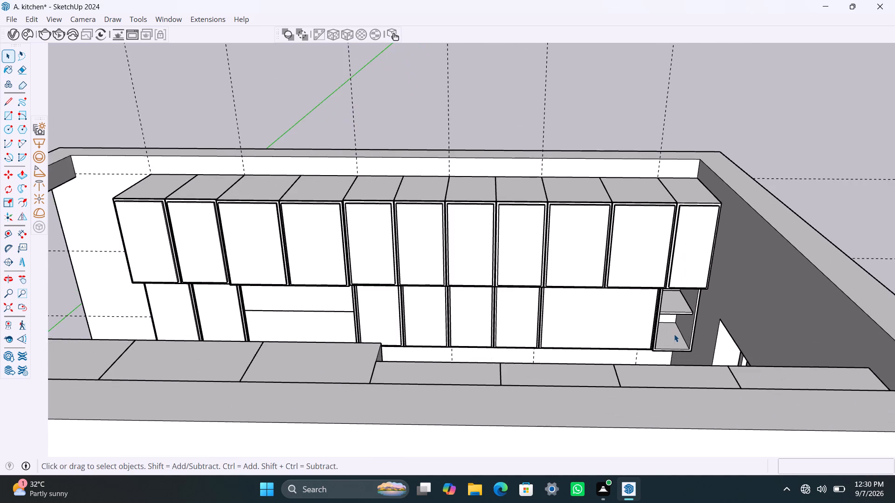
scroll(674, 334, "up", 11)
scroll(645, 224, "up", 2)
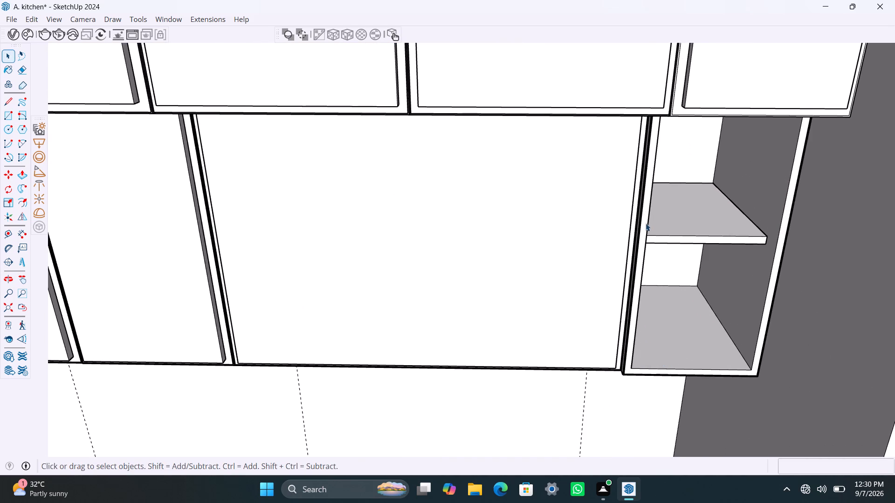
left_click(646, 208)
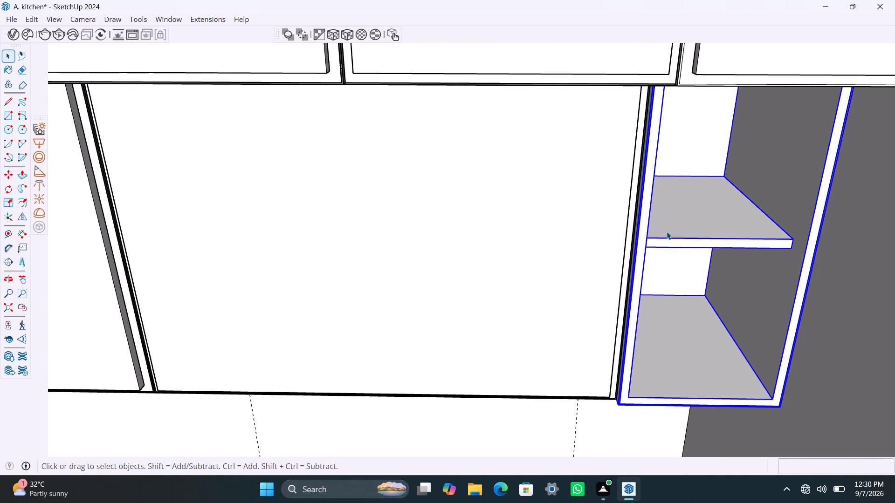
key("s")
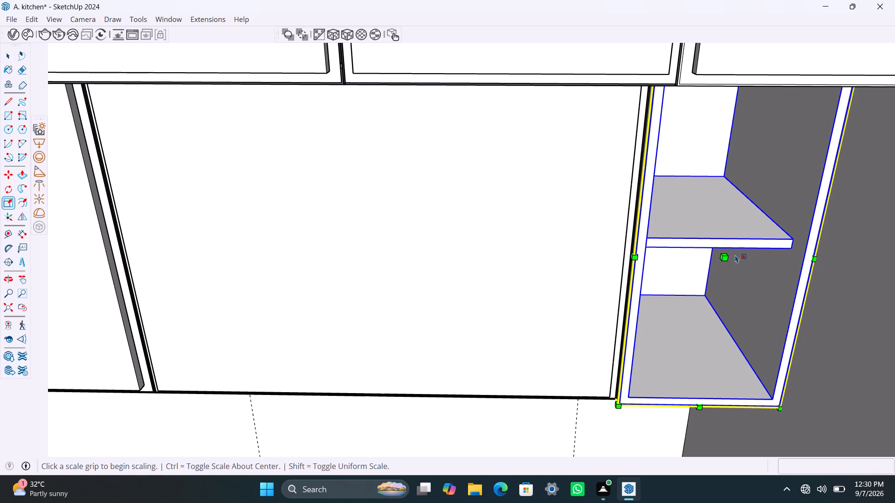
left_click(726, 256)
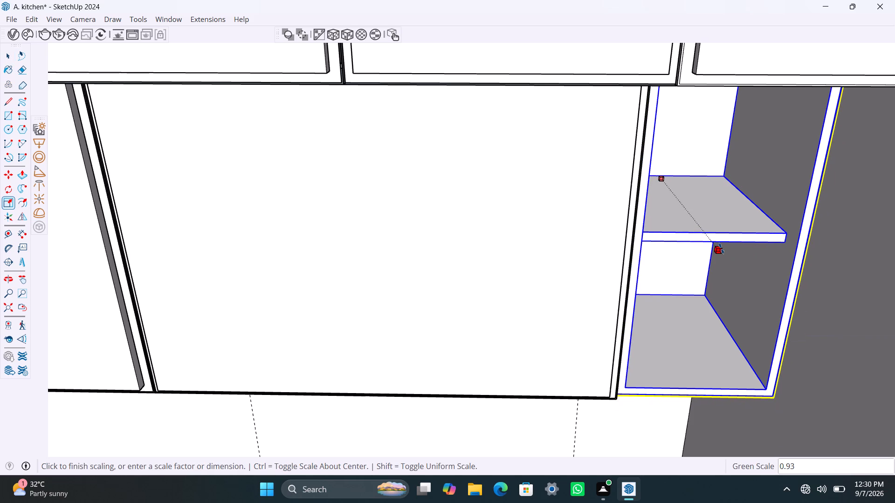
type("1'6\"")
key("Return")
key("space")
Deselect the open shelf unit and delete all construction guides from the kitchen model.
scroll(541, 217, "down", 14)
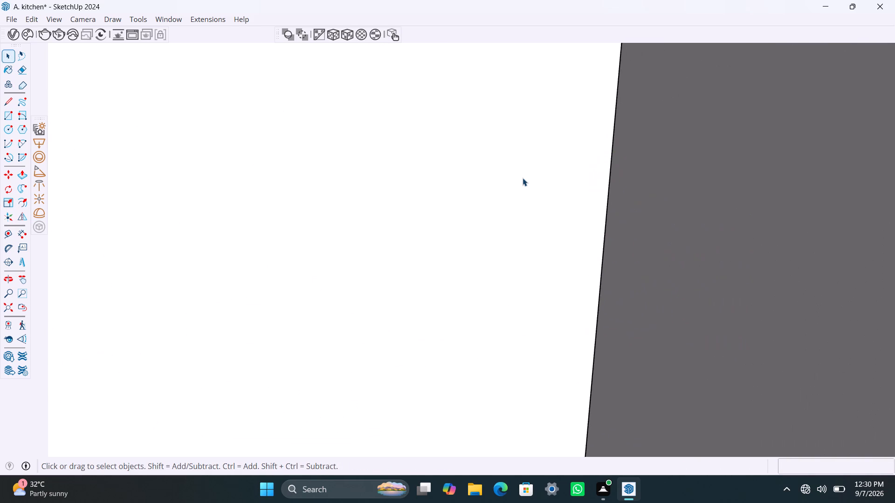
left_click(4, 306)
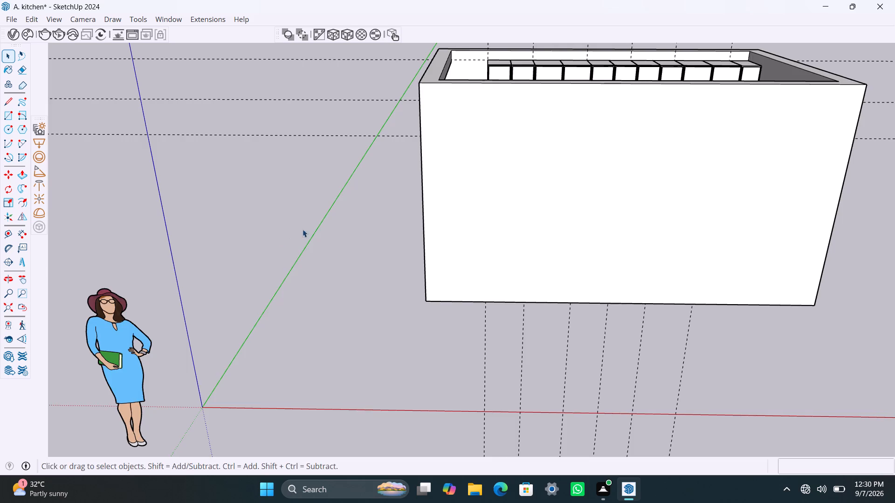
middle_click_drag(479, 149, 543, 322)
scroll(526, 172, "down", 3)
middle_click_drag(531, 95, 536, 194, "shift")
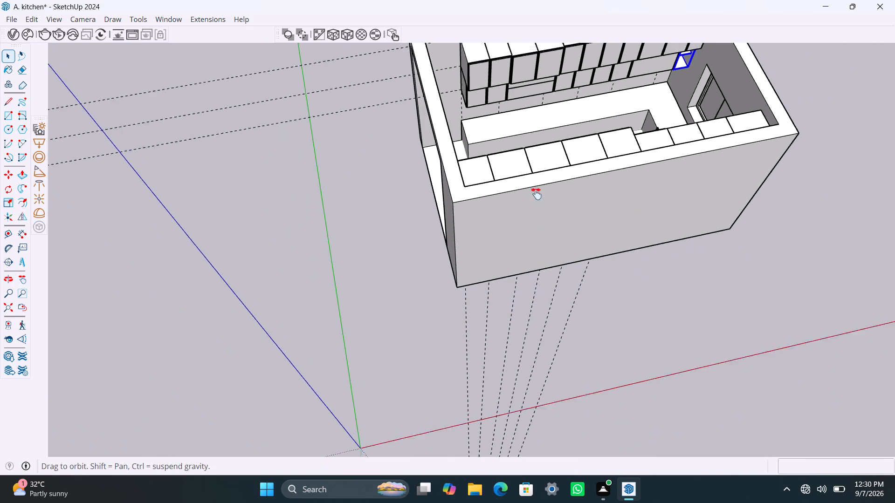
middle_click_drag(536, 194, 537, 287, "shift")
left_click(780, 137)
left_click(812, 123)
left_click(813, 120)
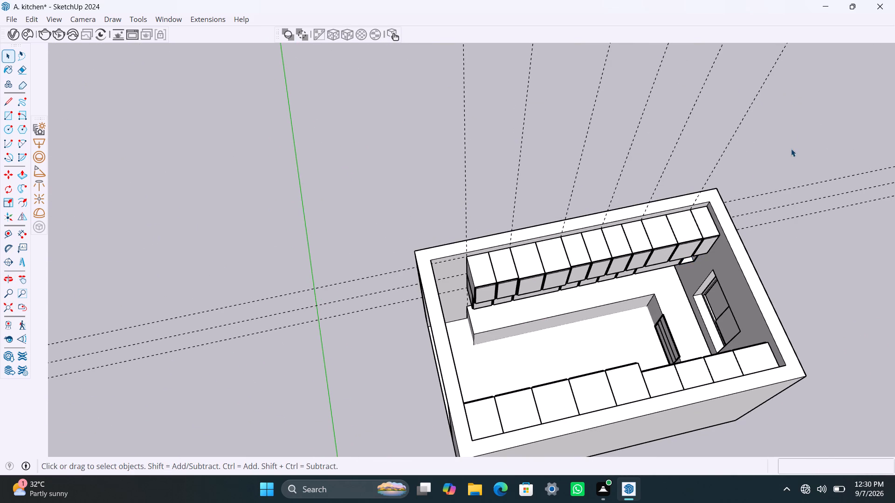
left_click(35, 20)
left_click(65, 133)
Examine the kitchen from above and inside, covering the wall cabinets, open shelf unit, window wall and the drawers below it.
scroll(441, 218, "down", 3)
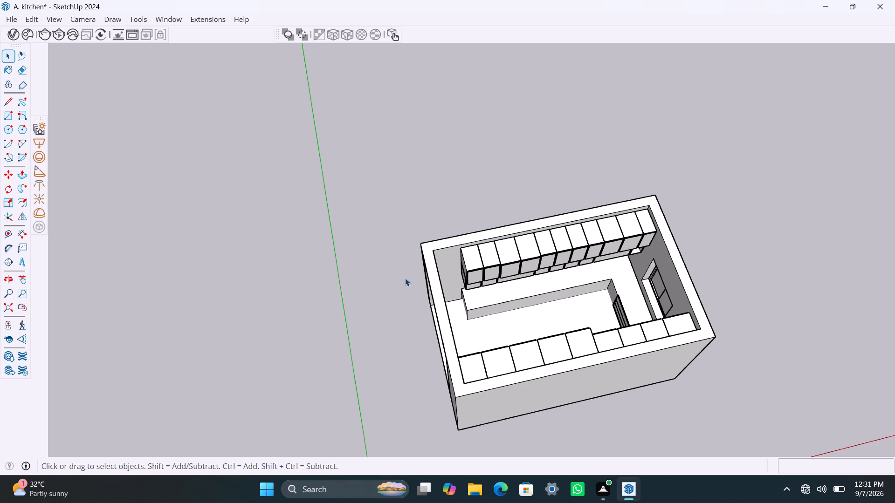
middle_click_drag(478, 314, 821, 327)
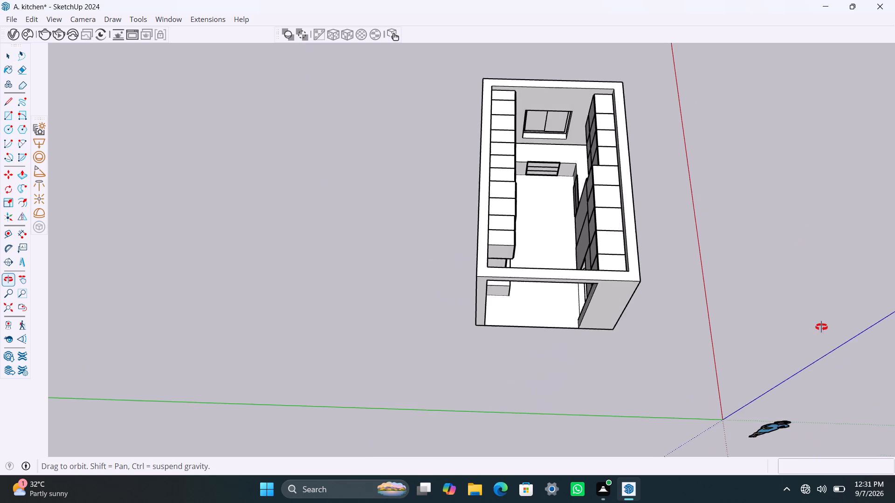
middle_click_drag(821, 327, 819, 325)
scroll(512, 237, "up", 3)
middle_click_drag(533, 227, 316, 285)
scroll(601, 240, "up", 6)
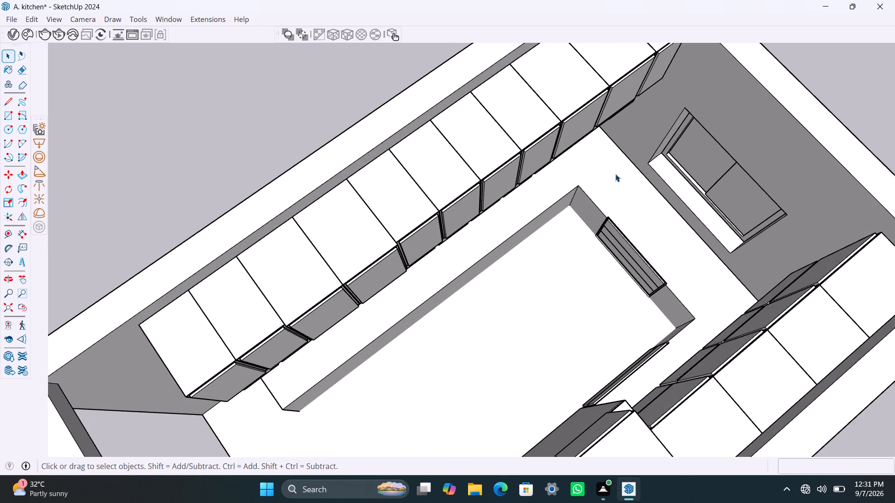
middle_click_drag(578, 143, 512, 88)
scroll(668, 150, "up", 3)
middle_click_drag(592, 197, 506, 106)
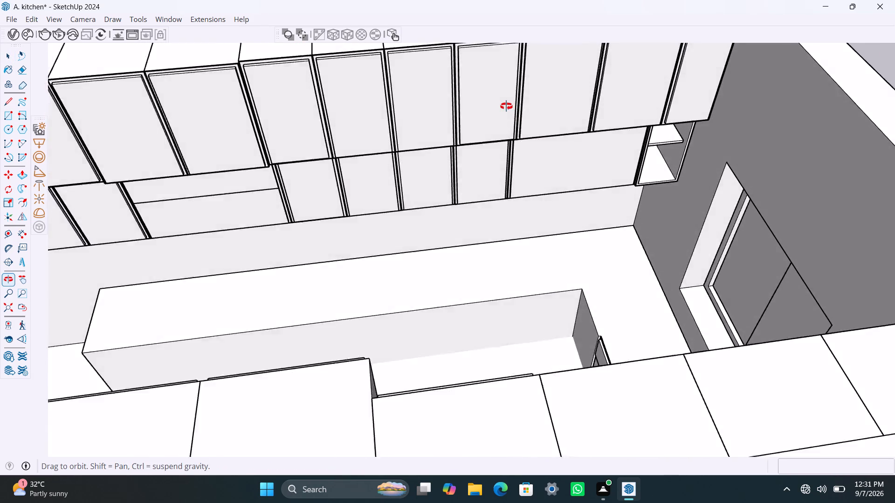
middle_click_drag(506, 106, 742, 14)
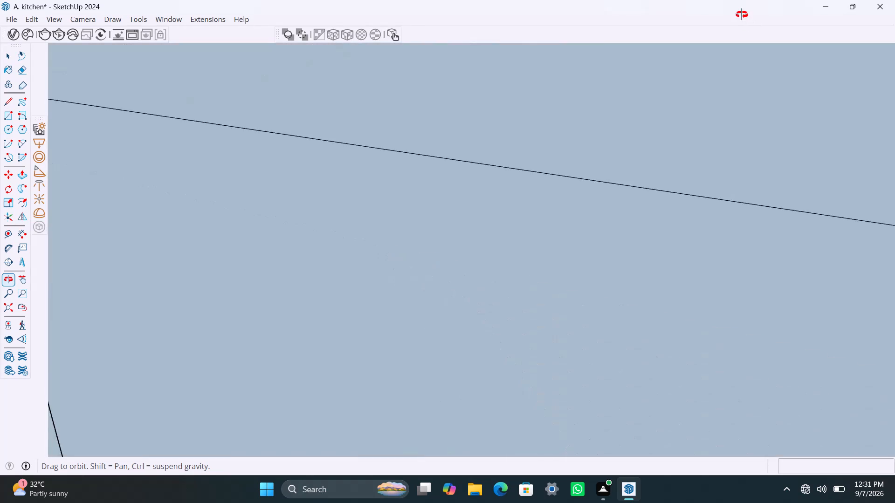
middle_click_drag(742, 14, 807, 6)
scroll(597, 213, "up", 3)
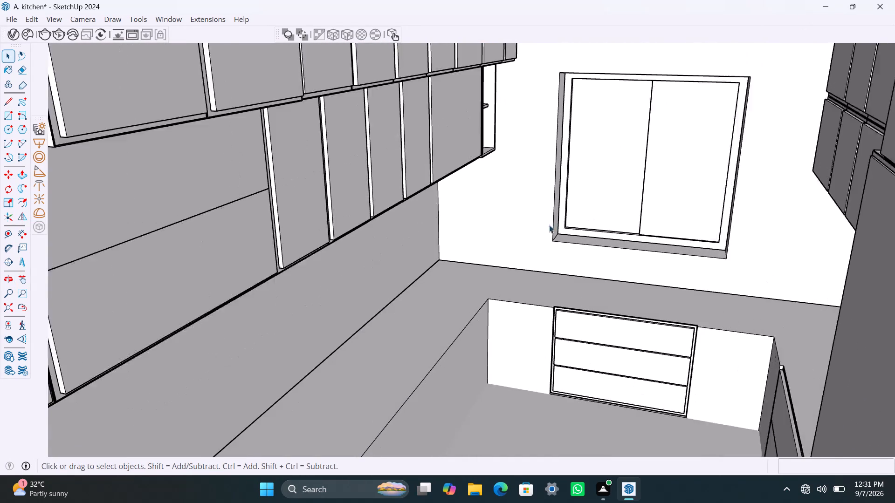
middle_click_drag(505, 251, 505, 237)
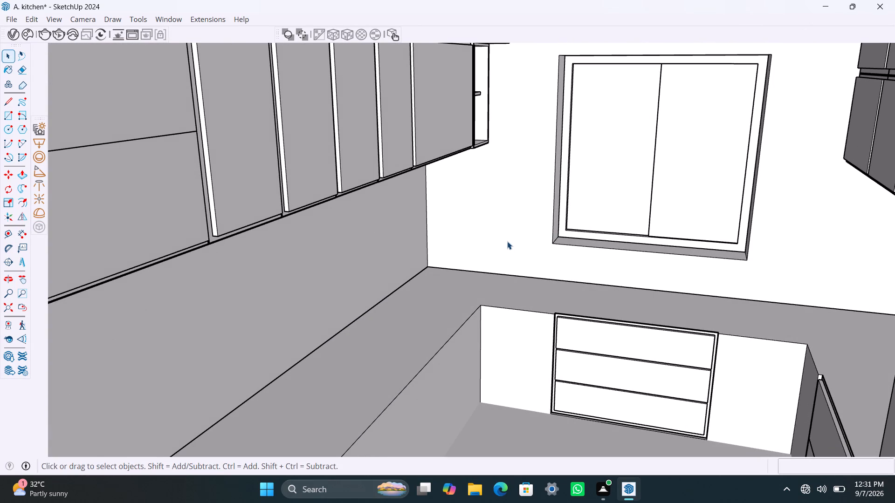
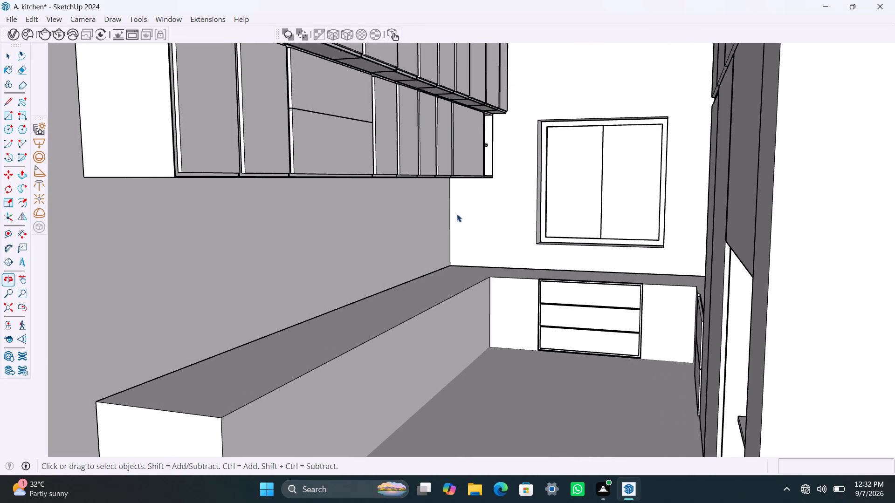
Examine the whole kitchen from its open end, covering the wall cabinets, long counter, window wall and tall units opposite.
scroll(430, 223, "down", 3)
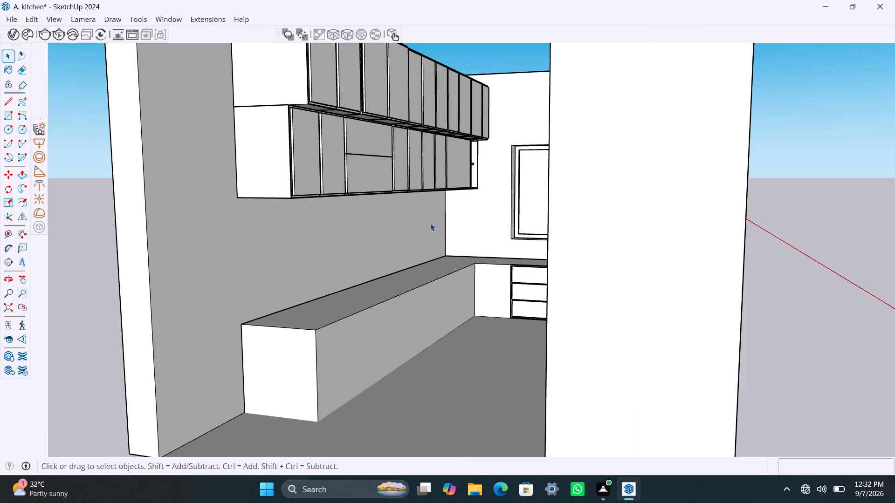
middle_click_drag(431, 223, 476, 234)
scroll(475, 236, "down", 3)
scroll(472, 241, "up", 3)
scroll(474, 245, "down", 1)
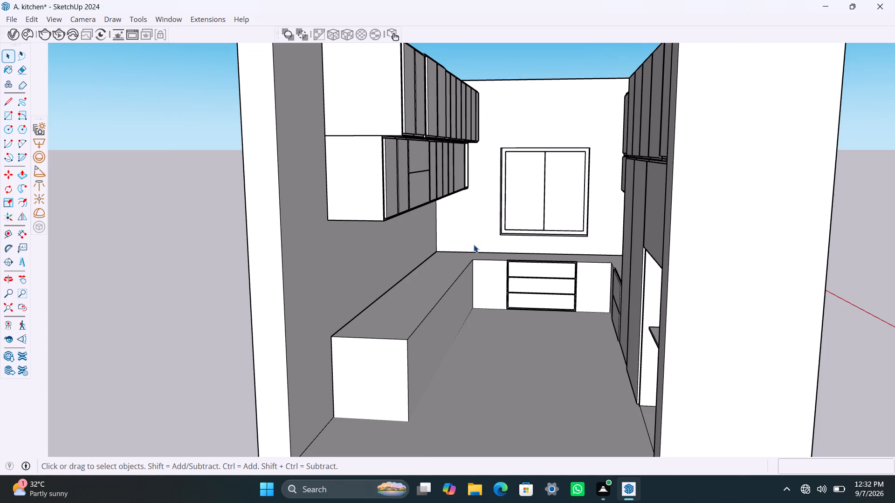
middle_click(475, 244)
scroll(496, 227, "up", 2)
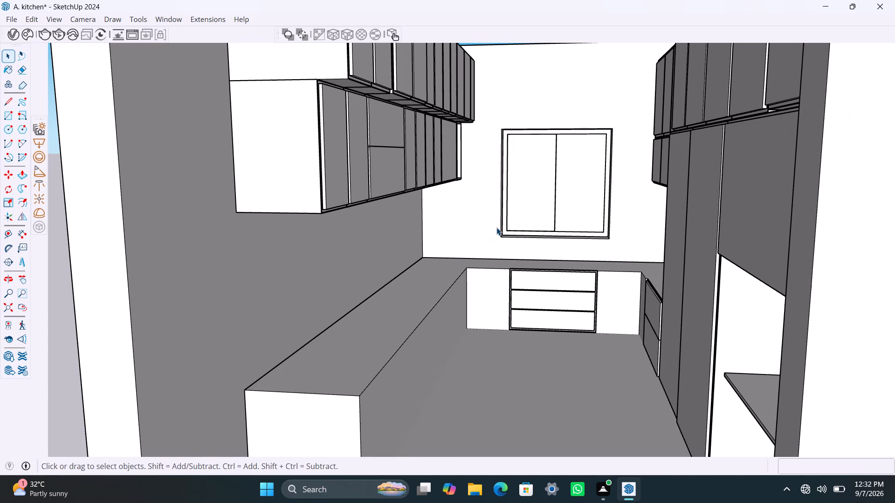
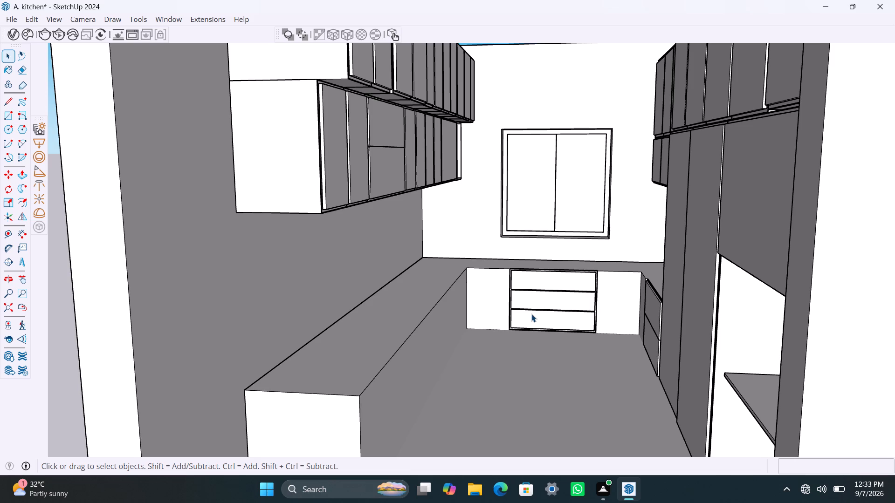
Place a horizontal guide on the window wall 2'11" above the back edge of the countertop.
scroll(528, 266, "down", 4)
middle_click_drag(499, 275, 425, 318)
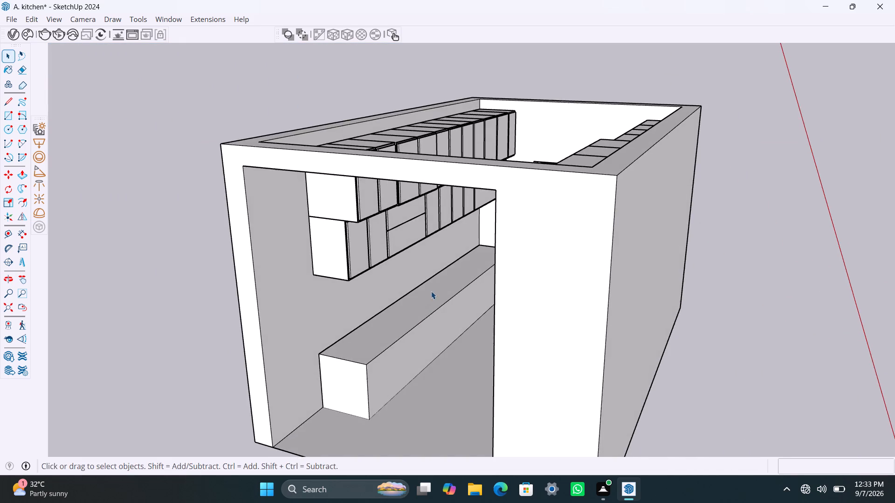
middle_click_drag(432, 291, 501, 292)
scroll(496, 258, "up", 4)
key("t")
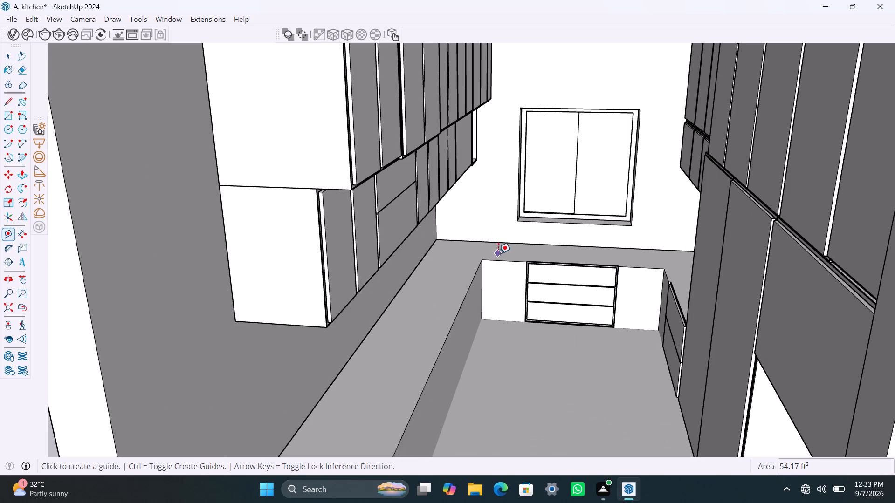
left_click(497, 243)
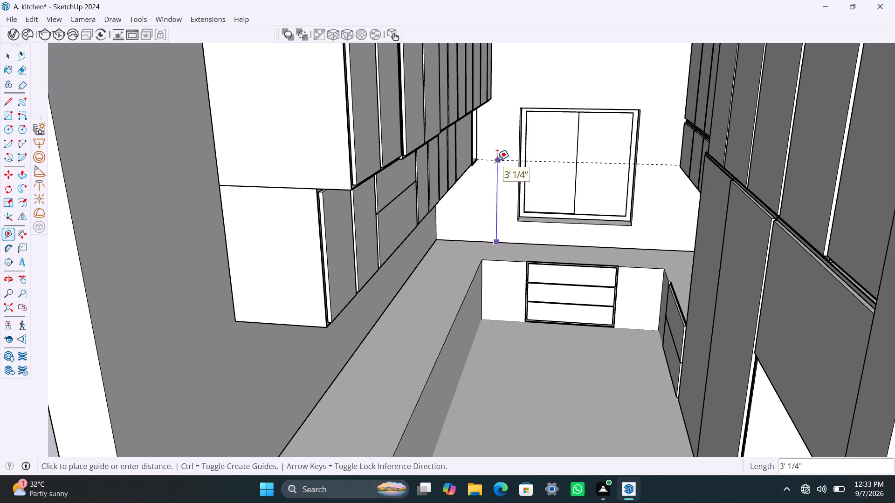
type("2'")
type("11")
key("shift+quotedbl")
key("Return")
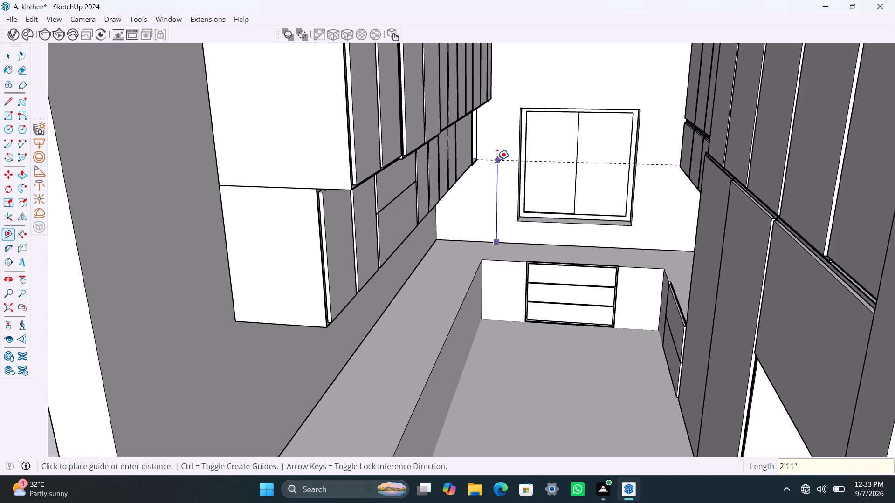
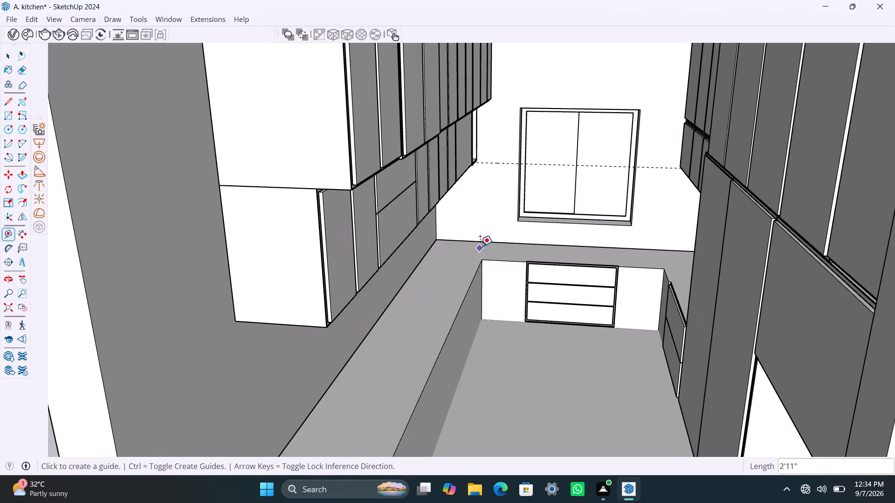
Place a horizontal guide on the long side wall 2'11" above the back edge of the countertop.
scroll(496, 251, "down", 2)
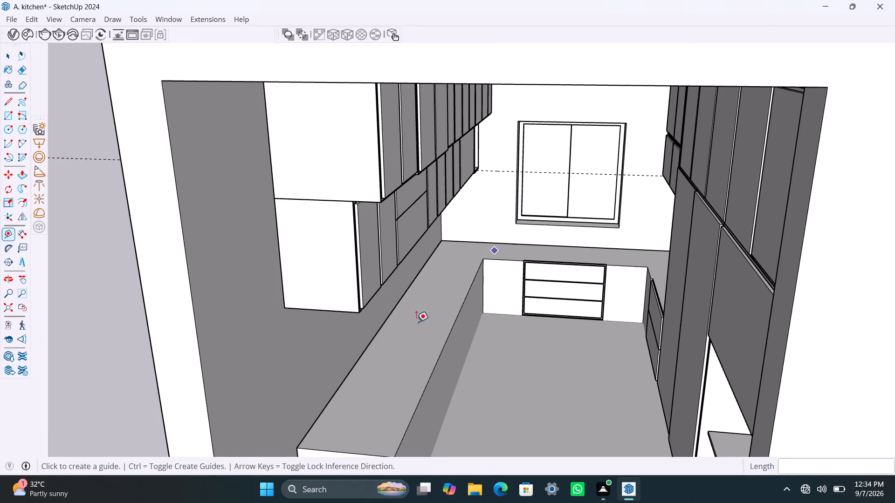
left_click(364, 350)
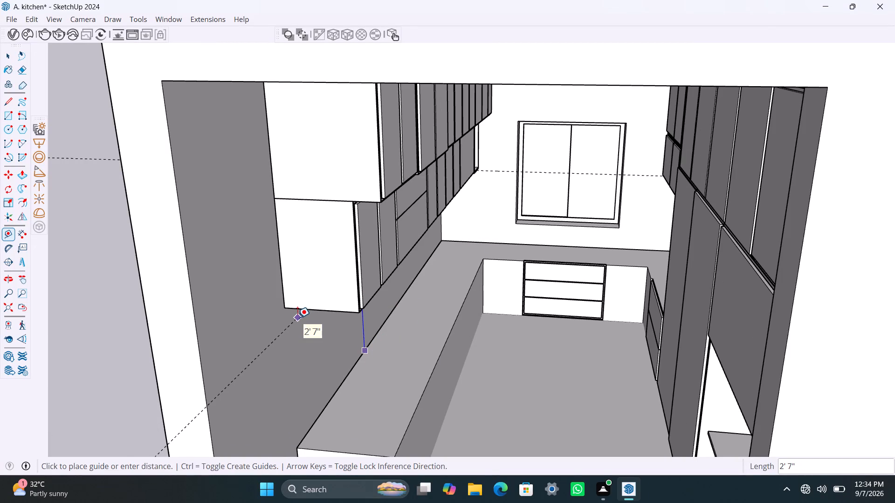
type("2'11\"")
key("Return")
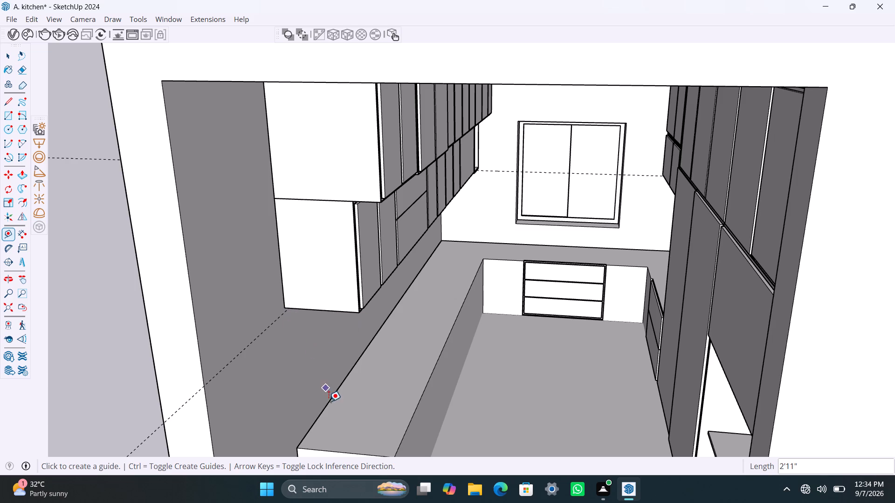
Place a vertical guide on the side wall in line with the countertop's free end, about 2'8 13/16" from the wall's open edge.
scroll(304, 434, "down", 4)
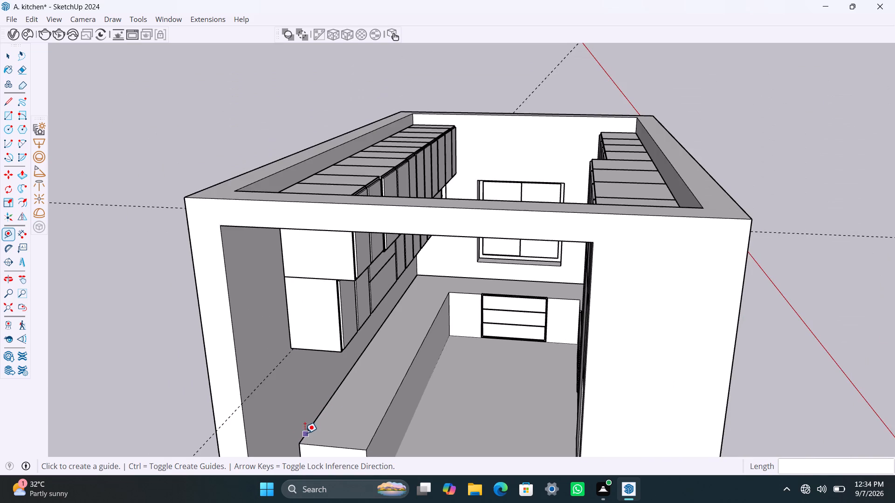
middle_click_drag(311, 433, 217, 435)
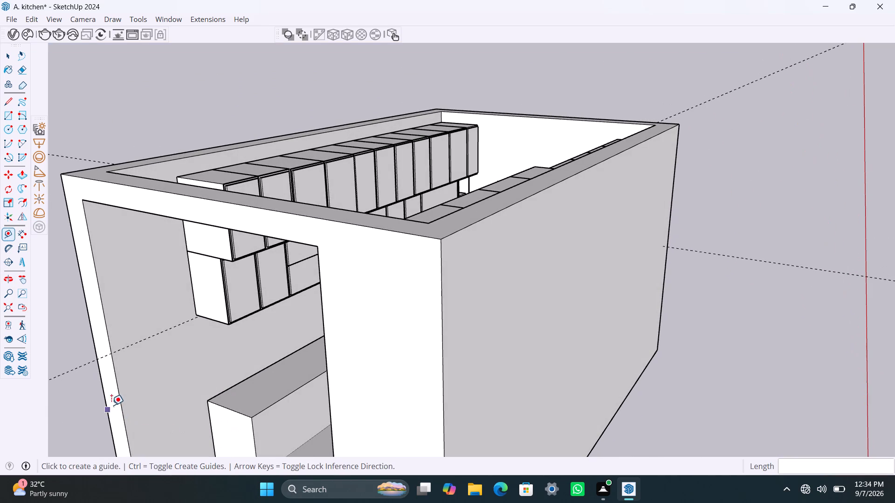
left_click(119, 397)
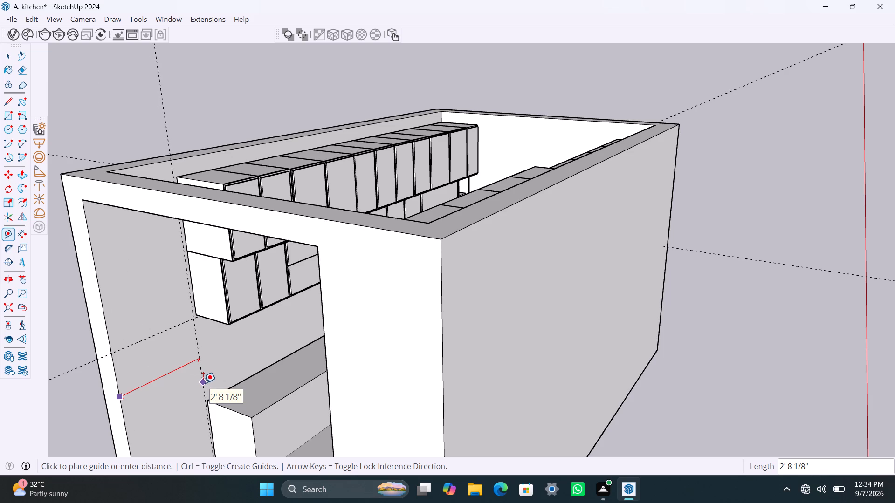
left_click(204, 381)
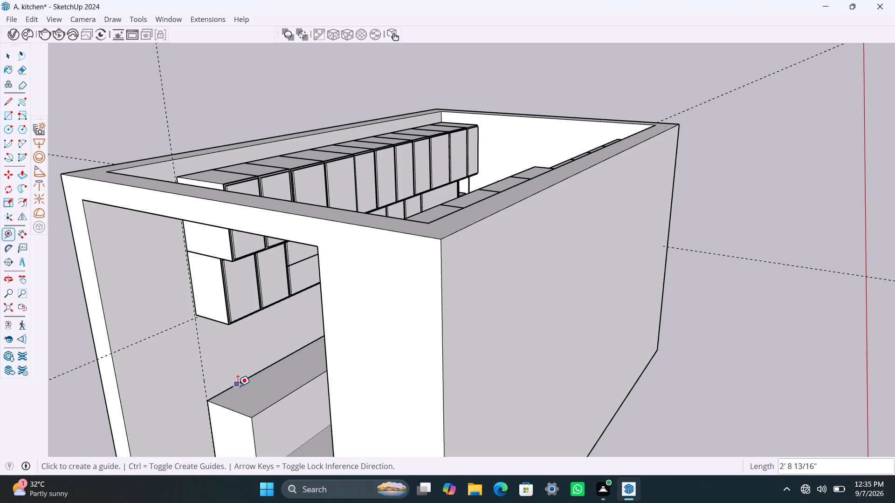
key("space")
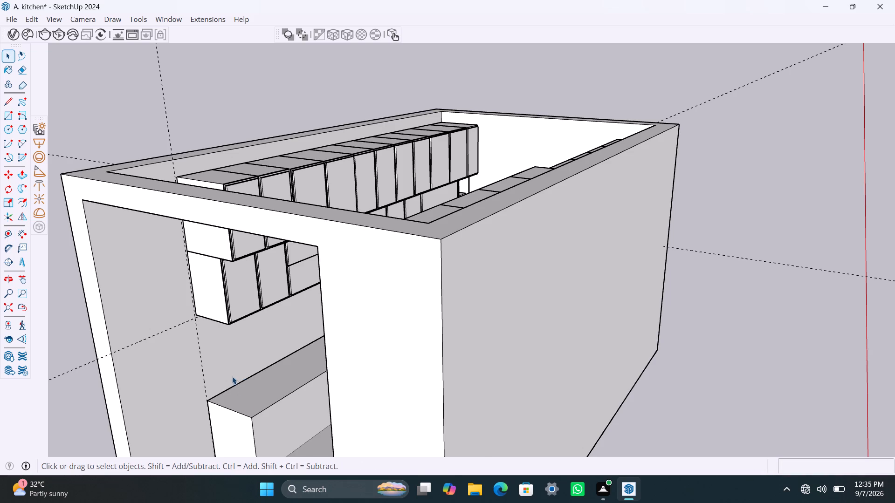
Draw a 14'4 9/16" by 3' backsplash rectangle on the side wall, from the underside of the upper cabinets to the countertop's far corner.
scroll(234, 354, "up", 1)
middle_click_drag(280, 360, 404, 325)
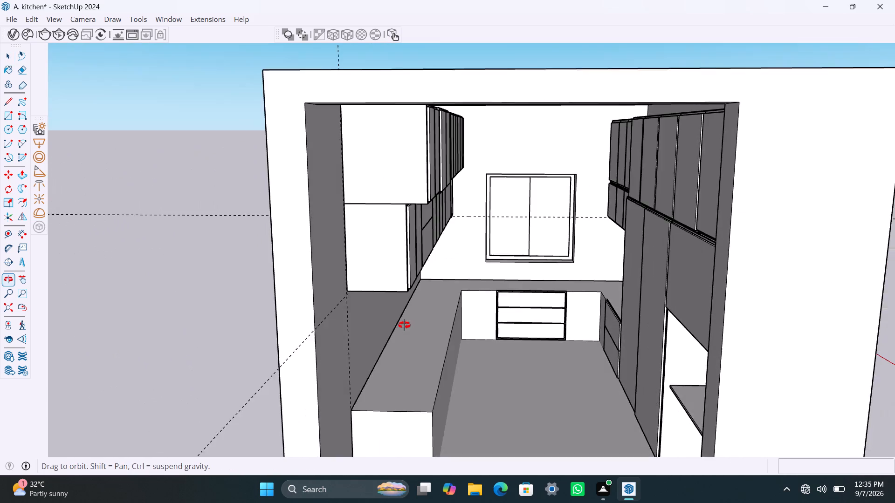
middle_click_drag(404, 325, 359, 285)
middle_click_drag(352, 268, 352, 262)
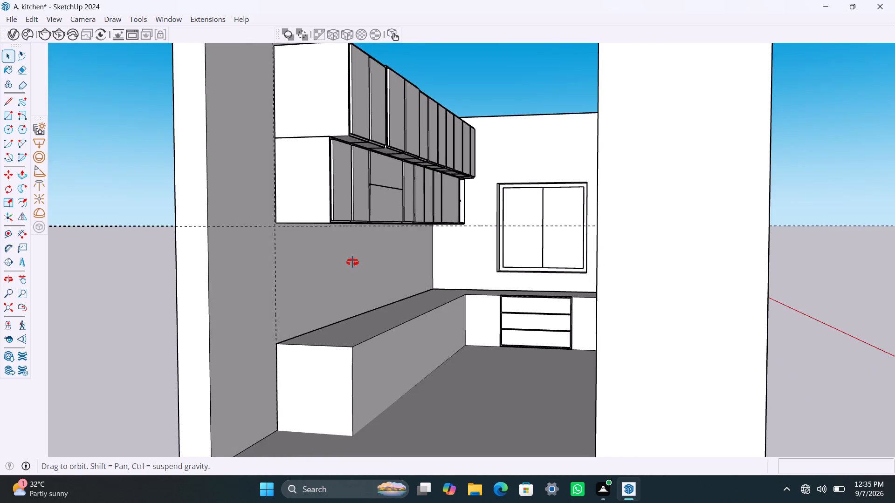
middle_click_drag(352, 262, 354, 258)
scroll(291, 238, "up", 2)
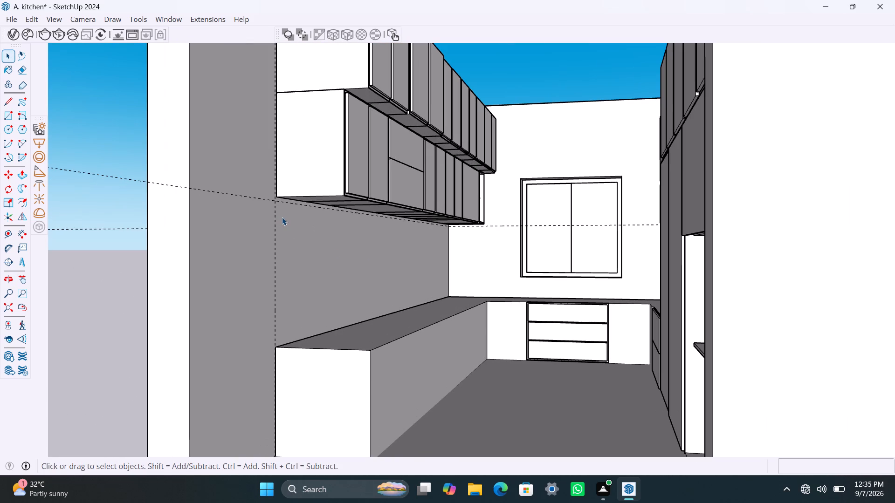
key("r")
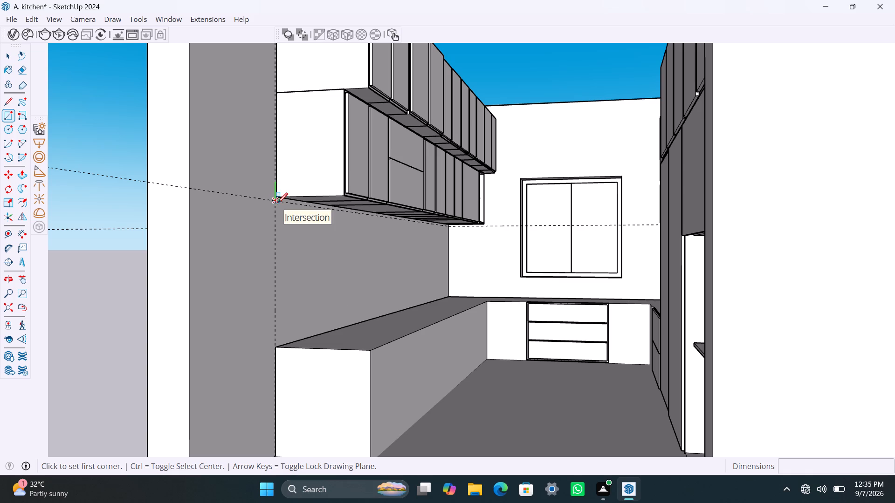
left_click_drag(277, 202, 282, 209)
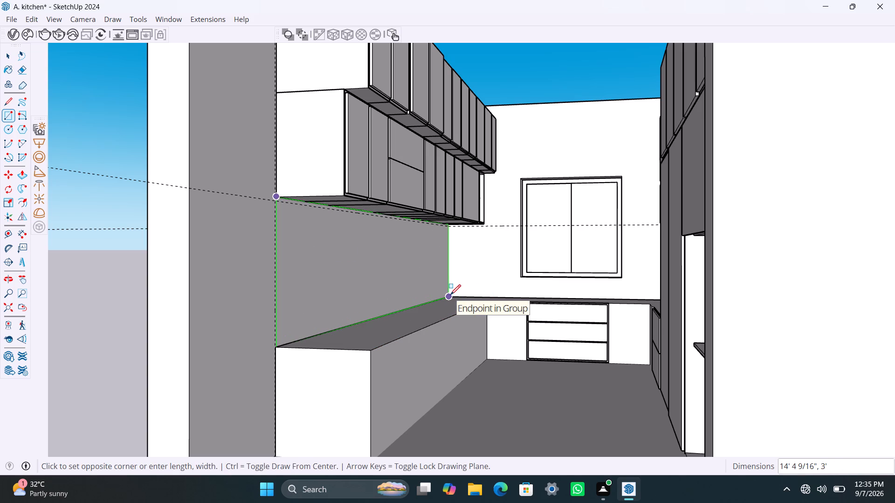
left_click(450, 295)
Make the side-wall backsplash rectangle, including its edges, a group.
key("space")
double_click(385, 284)
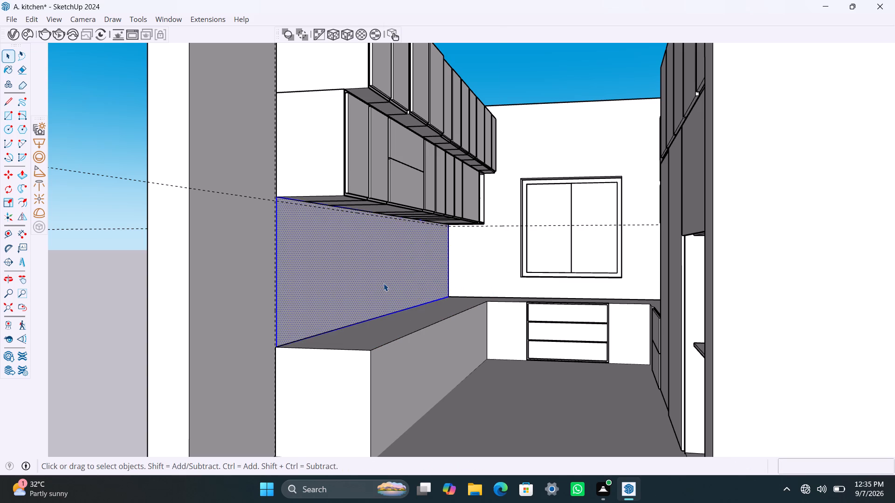
right_click(384, 283)
left_click(445, 128)
Extrude the backsplash face inside its group to a thickness of 2".
triple_click(372, 265)
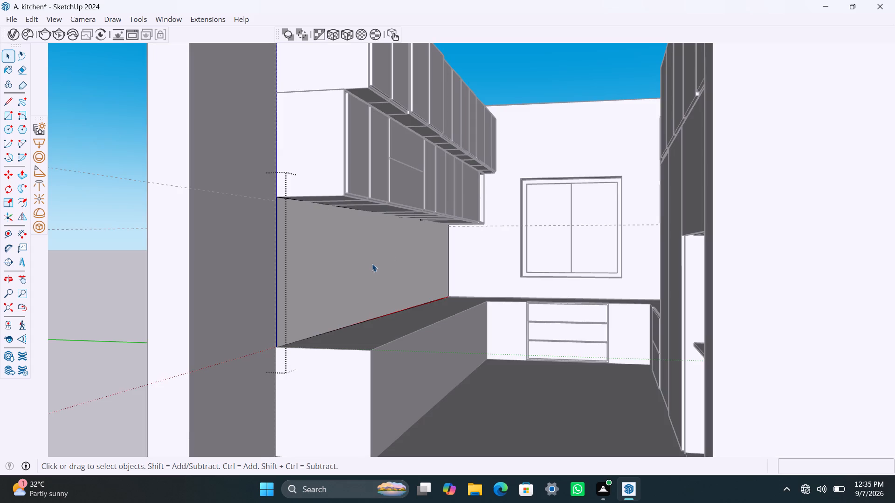
key("p")
left_click(372, 263)
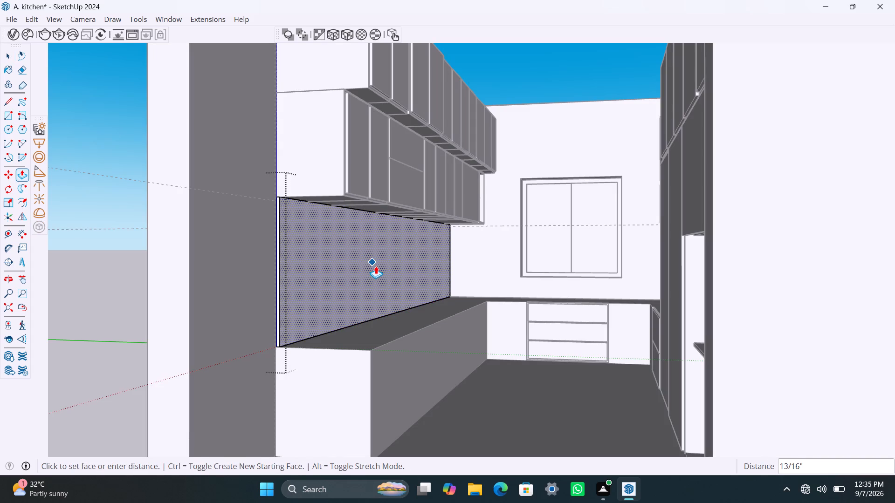
type("2\"")
key("Return")
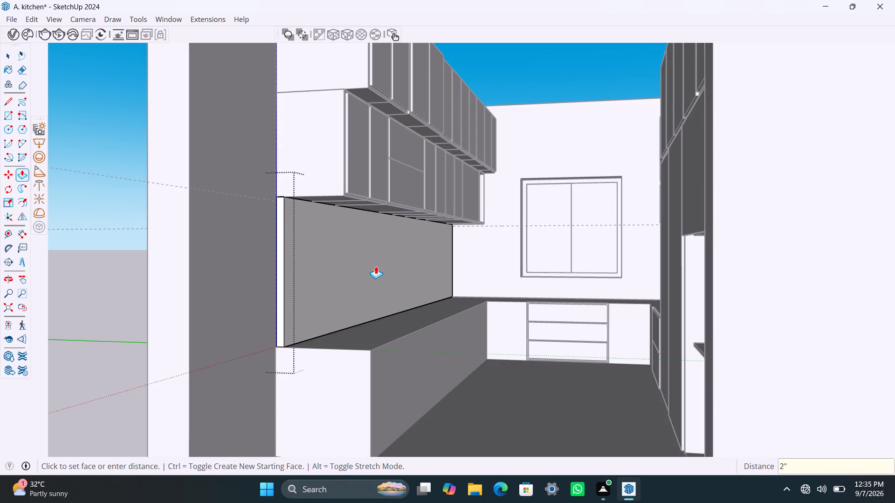
key("space")
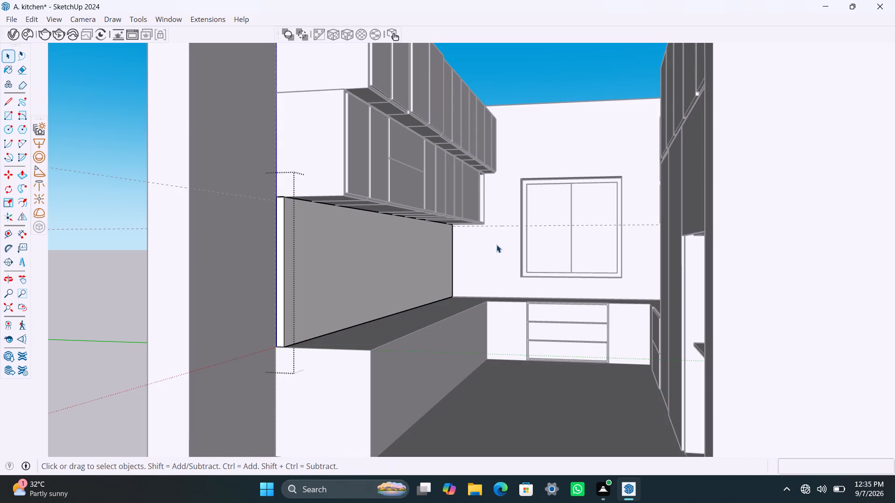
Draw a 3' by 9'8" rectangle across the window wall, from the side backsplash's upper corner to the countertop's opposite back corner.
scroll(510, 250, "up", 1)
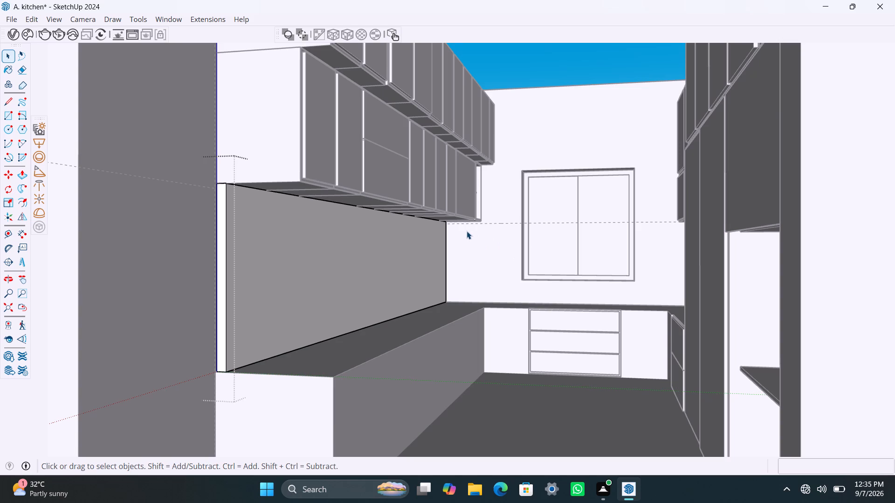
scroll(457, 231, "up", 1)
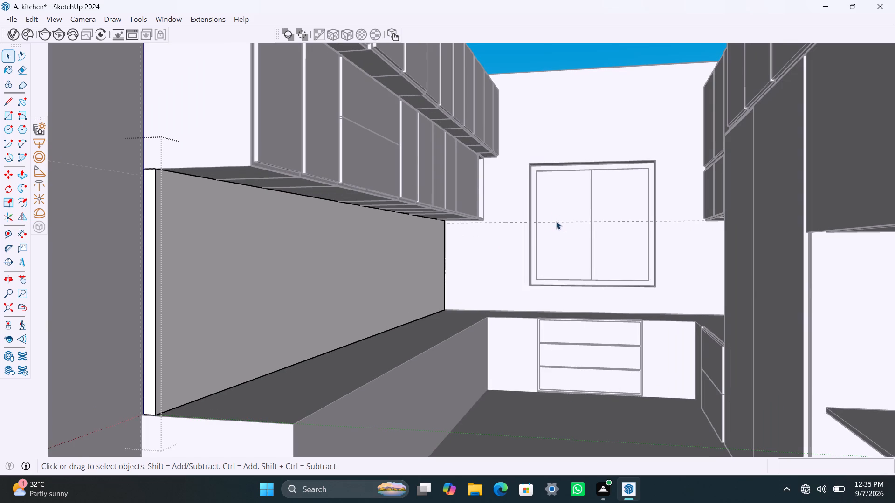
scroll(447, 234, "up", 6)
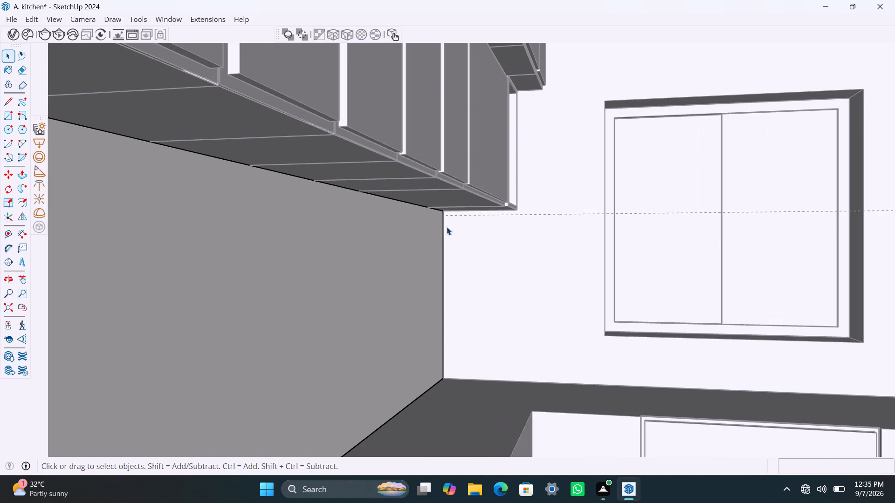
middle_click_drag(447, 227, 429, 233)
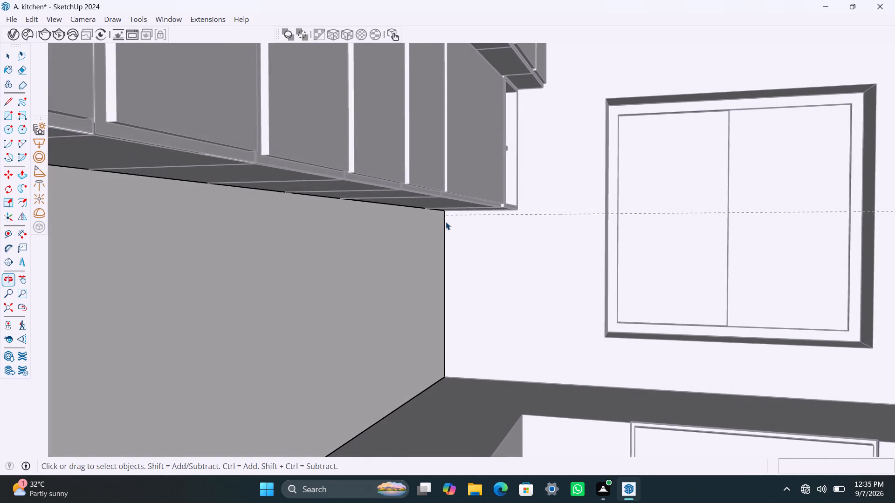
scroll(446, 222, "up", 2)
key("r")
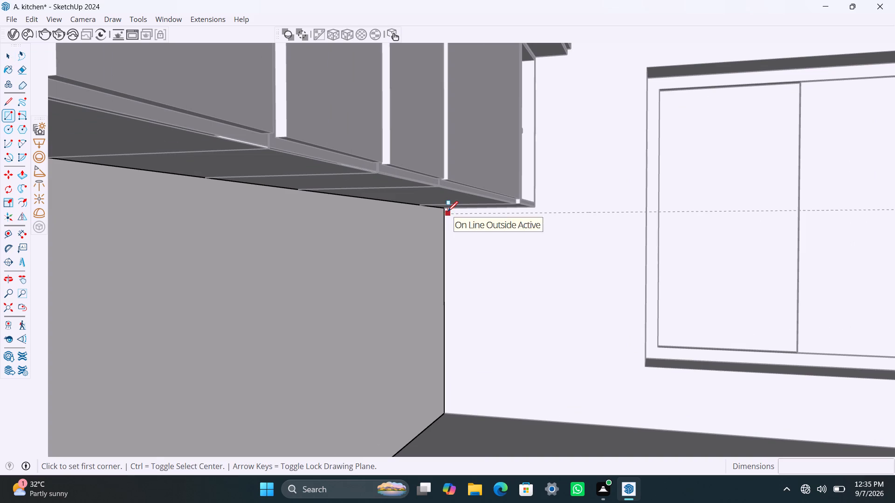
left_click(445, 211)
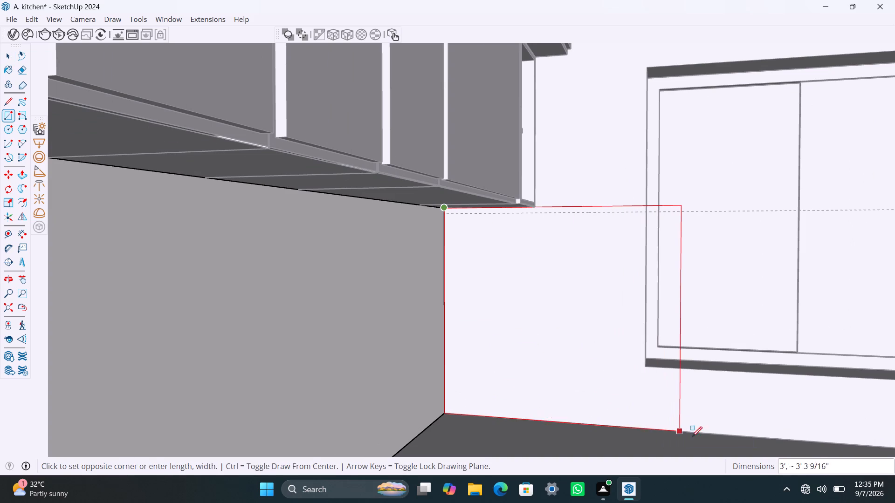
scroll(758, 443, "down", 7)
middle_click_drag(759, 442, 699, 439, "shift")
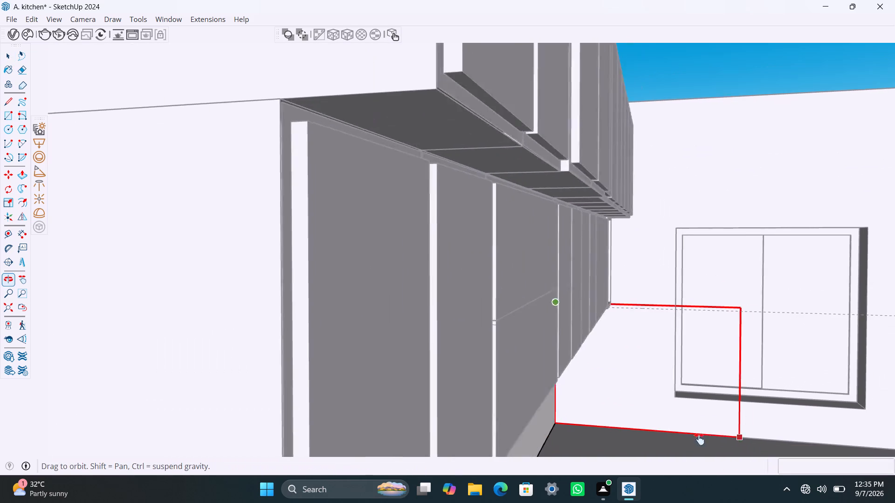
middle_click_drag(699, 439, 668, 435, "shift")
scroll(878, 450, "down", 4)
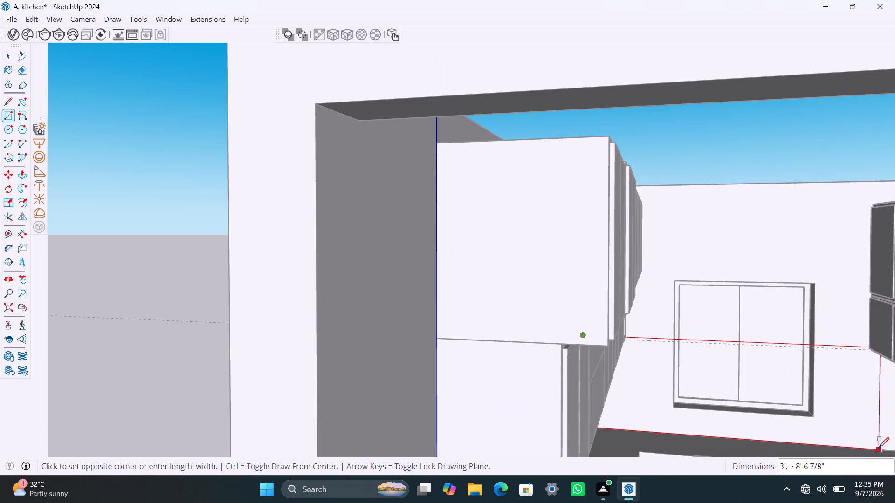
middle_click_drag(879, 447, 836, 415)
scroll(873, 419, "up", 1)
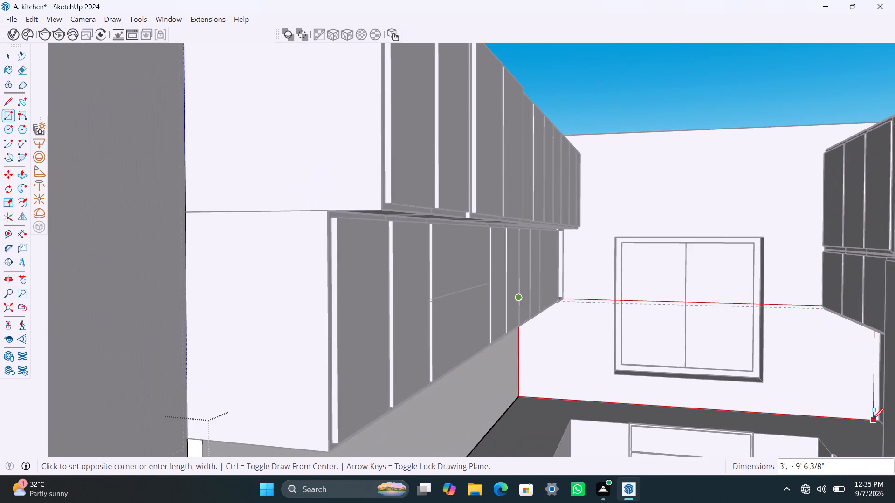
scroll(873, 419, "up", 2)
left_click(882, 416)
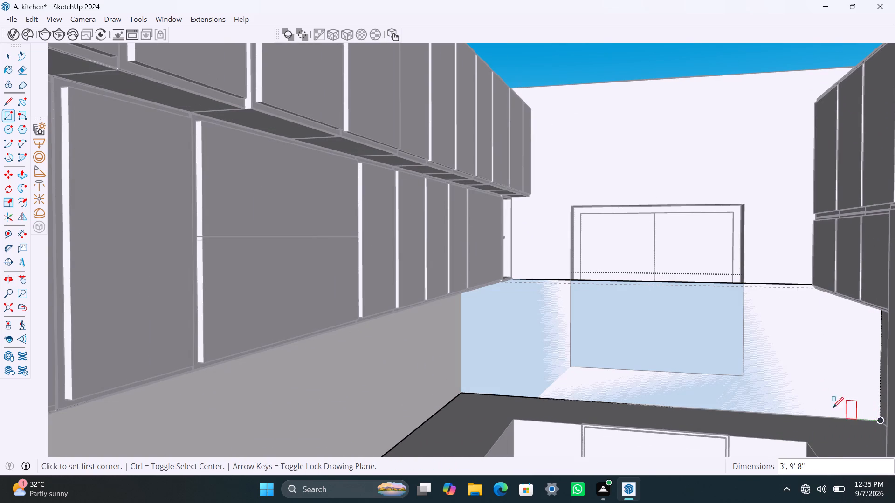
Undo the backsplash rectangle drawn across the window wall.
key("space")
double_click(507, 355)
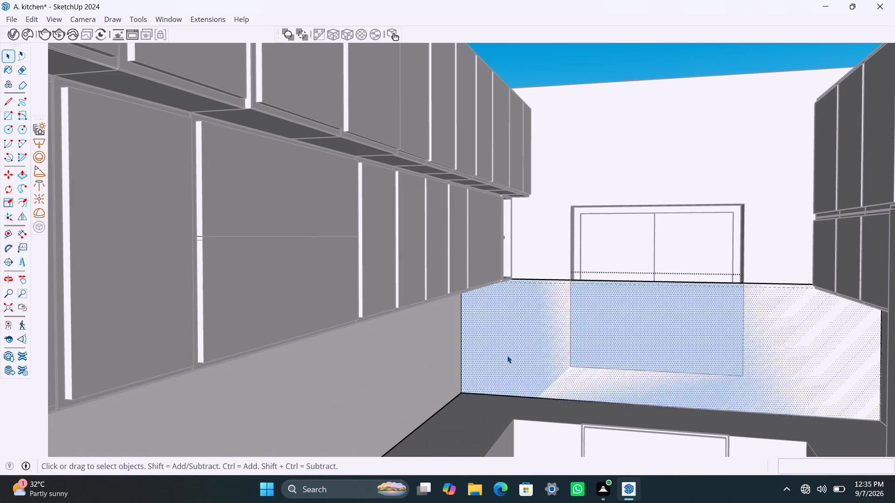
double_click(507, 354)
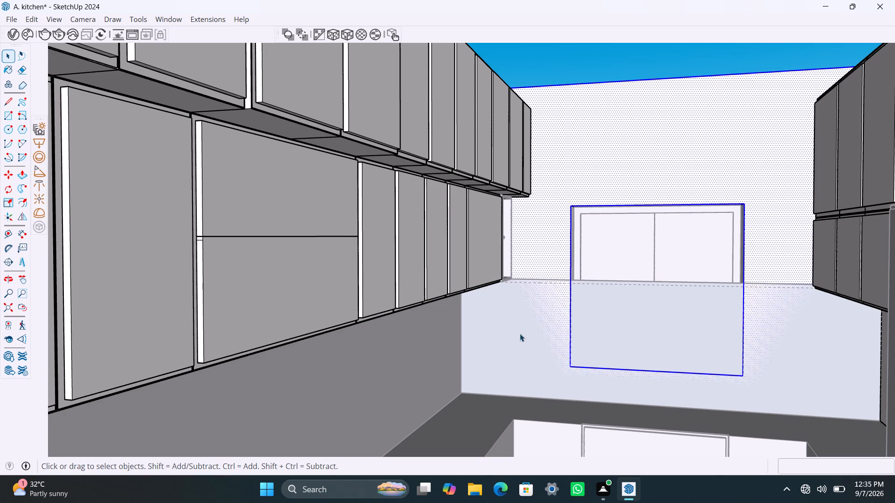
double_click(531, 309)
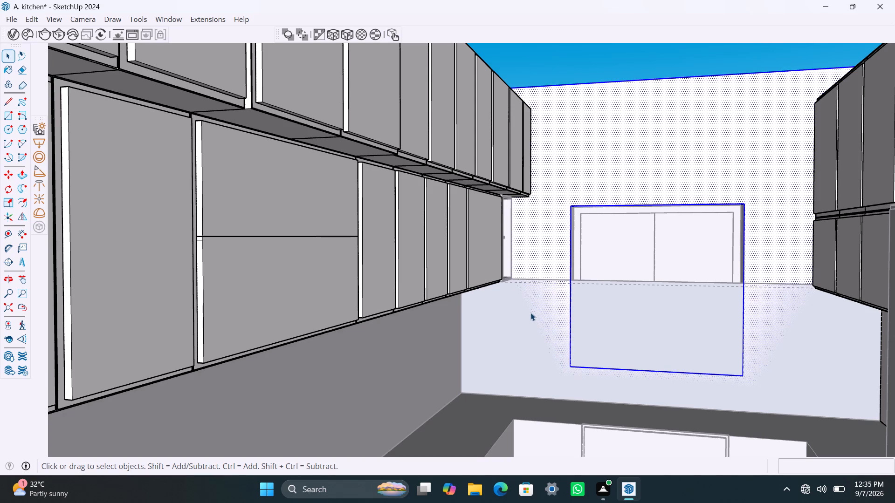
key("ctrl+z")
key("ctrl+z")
Draw a rectangle across the window wall, from the side backsplash's upper corner to the countertop's opposite back corner.
double_click(530, 310)
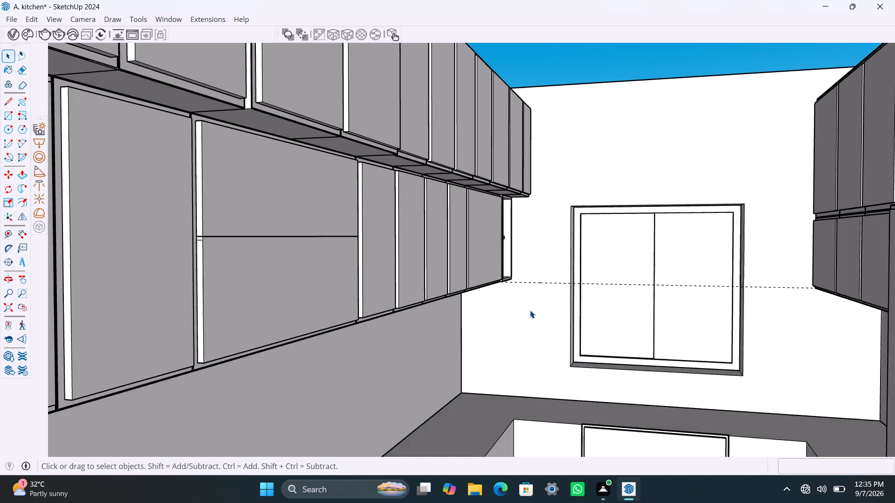
double_click(530, 310)
scroll(529, 310, "up", 1)
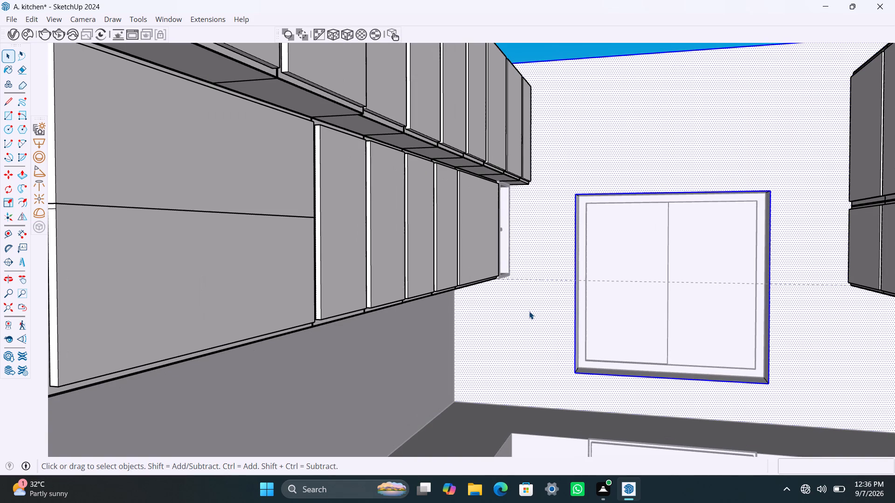
left_click(529, 311)
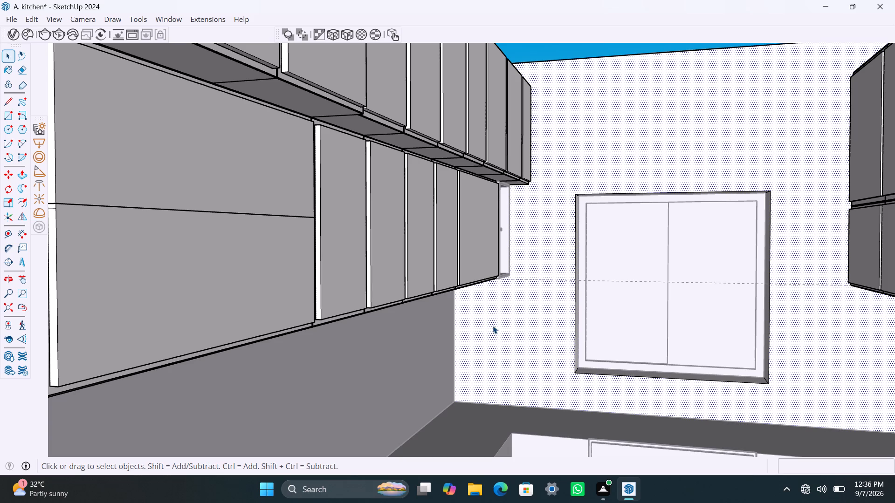
key("r")
scroll(482, 317, "up", 2)
middle_click_drag(480, 312, 456, 264)
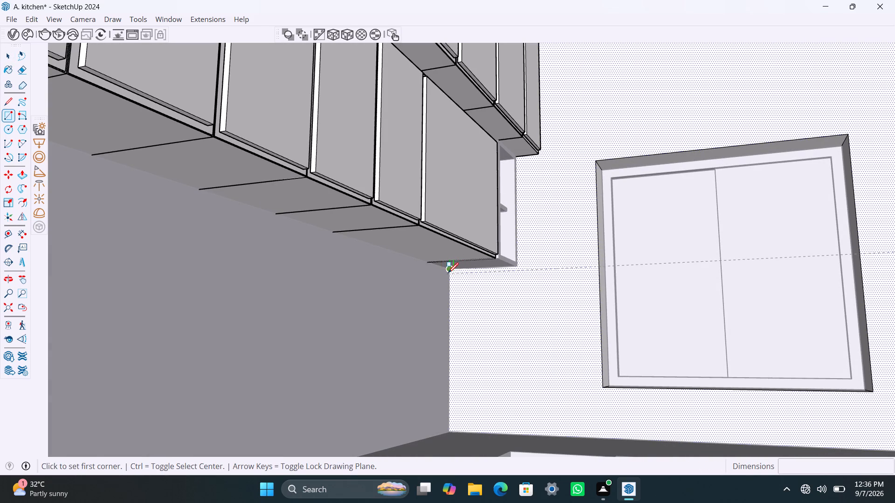
left_click(449, 273)
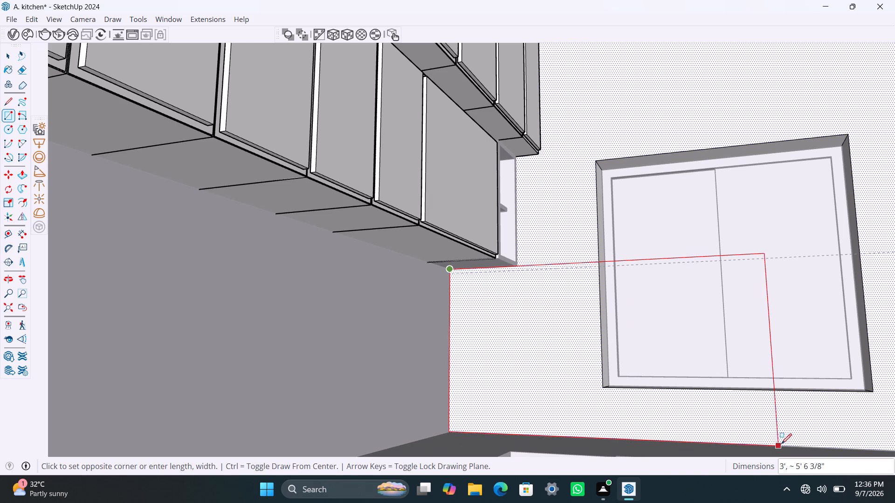
scroll(781, 443, "down", 4)
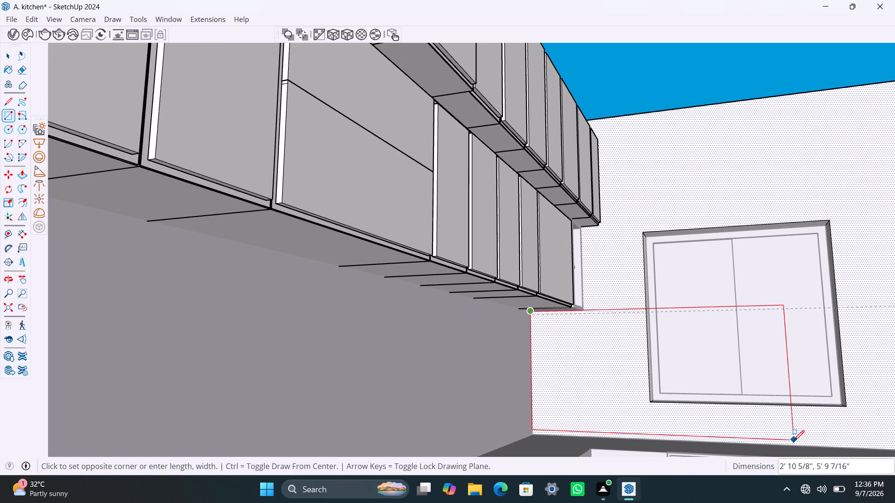
middle_click_drag(794, 440, 609, 415, "shift")
scroll(540, 406, "down", 1)
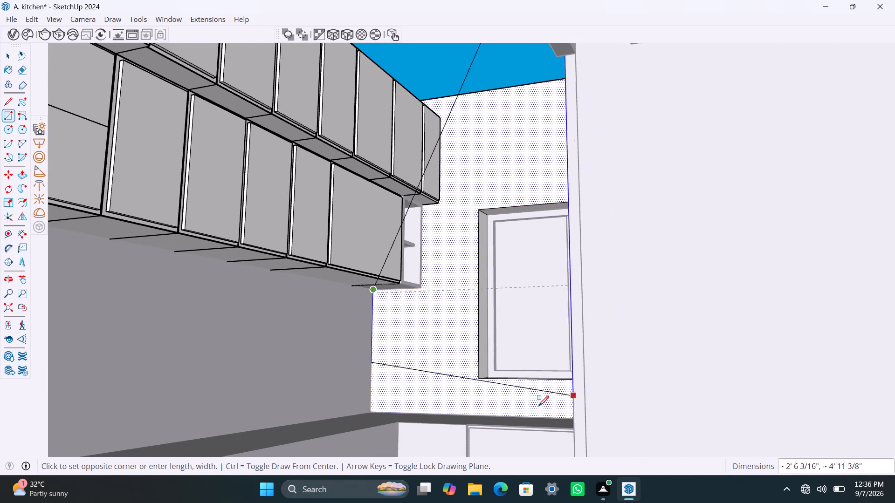
scroll(538, 406, "down", 3)
middle_click(536, 405)
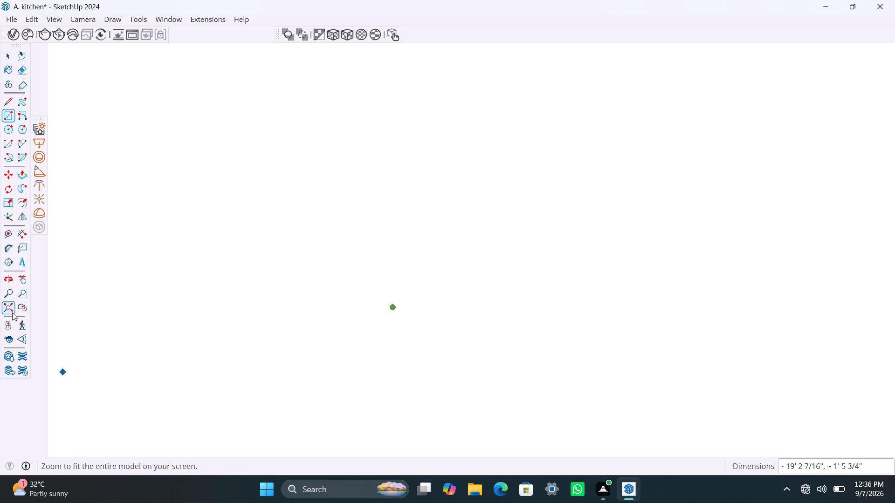
left_click(12, 315)
left_click(3, 305)
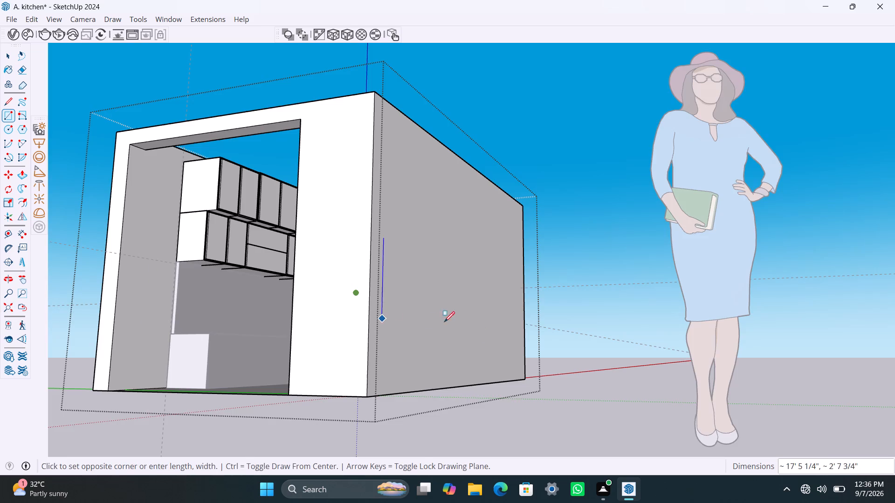
scroll(248, 314, "up", 2)
middle_click_drag(247, 313, 358, 369)
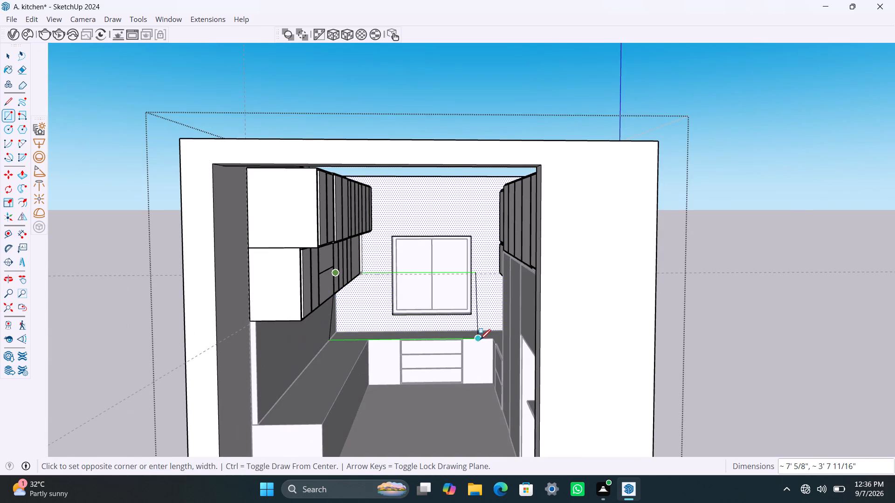
scroll(480, 338, "up", 11)
middle_click_drag(518, 331, 554, 347)
left_click(578, 336)
Make the window-wall backsplash face surrounding the window, including its edges, a group.
key("space")
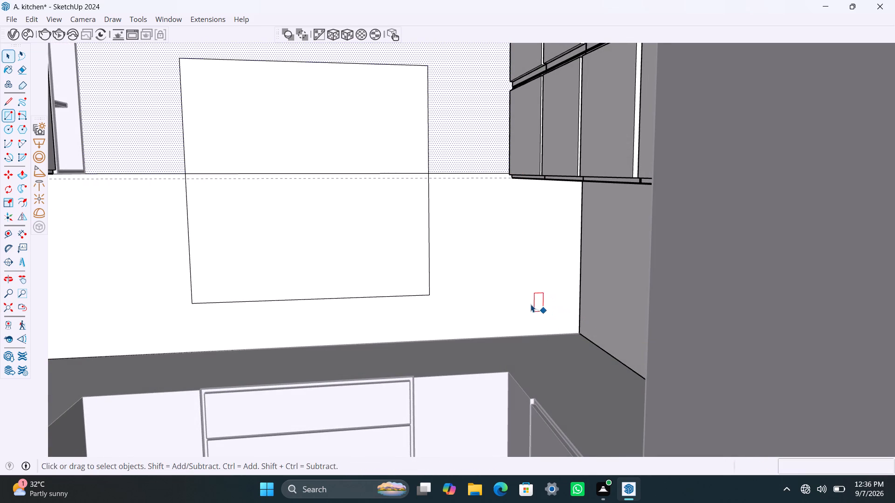
double_click(525, 302)
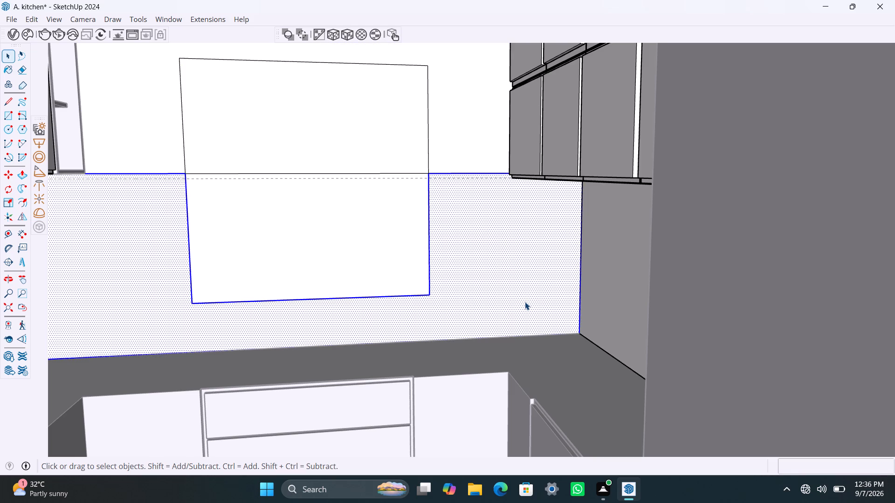
right_click(524, 301)
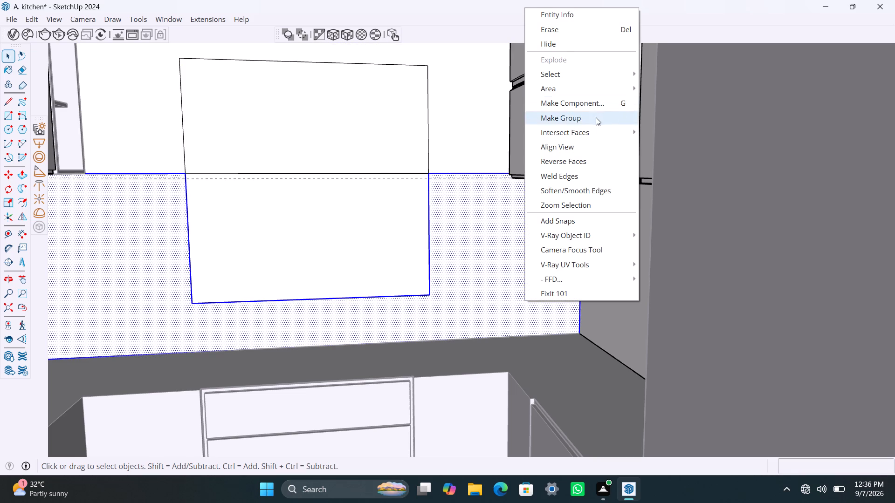
left_click(596, 117)
Delete the loose face covering the upper part of the window opening.
key("space")
left_click(365, 146)
key("Delete")
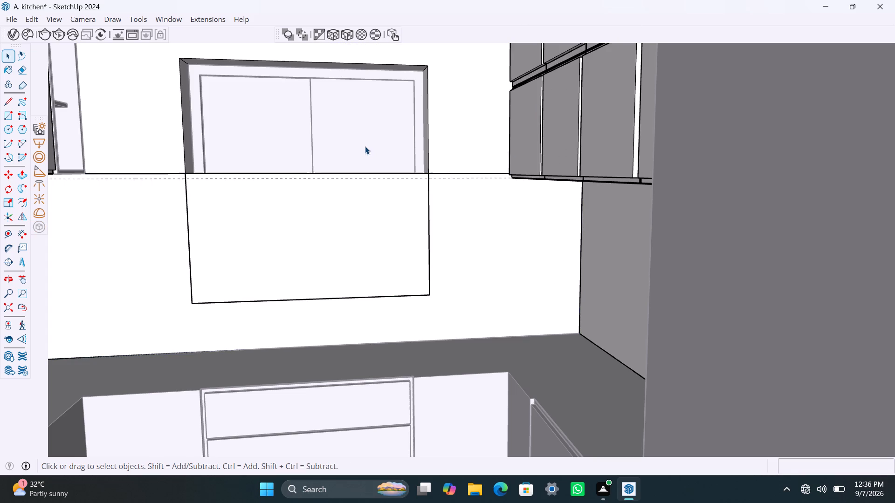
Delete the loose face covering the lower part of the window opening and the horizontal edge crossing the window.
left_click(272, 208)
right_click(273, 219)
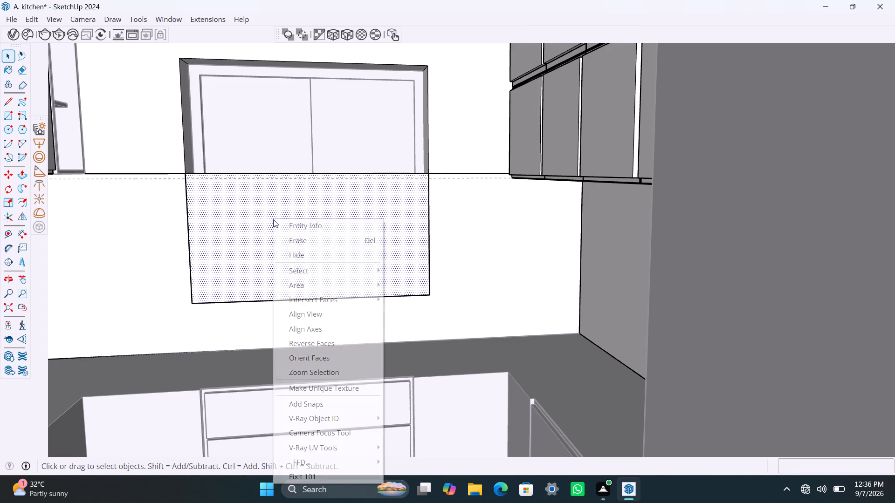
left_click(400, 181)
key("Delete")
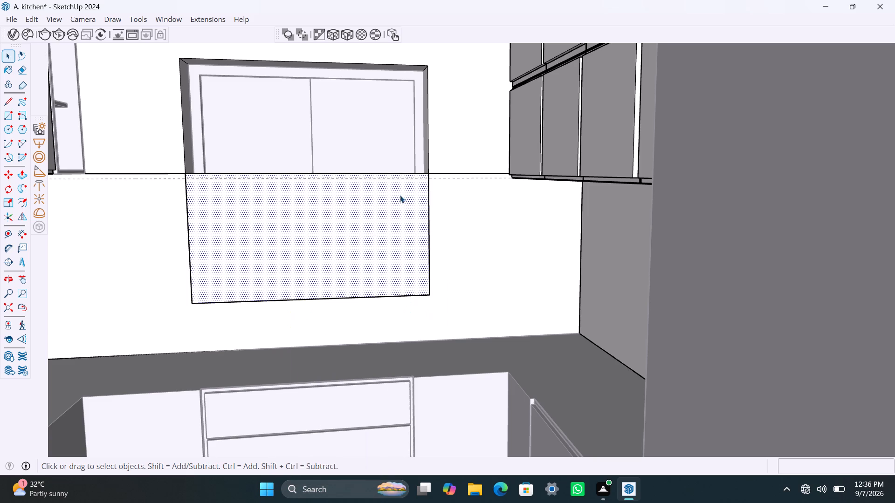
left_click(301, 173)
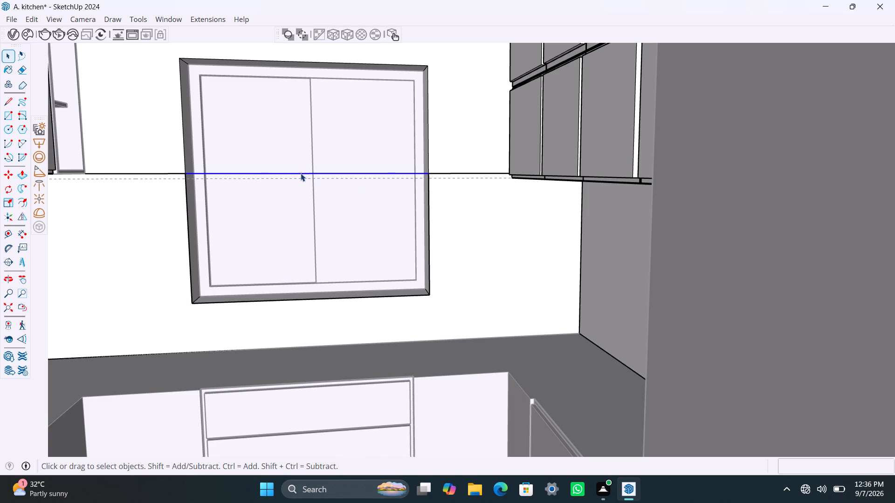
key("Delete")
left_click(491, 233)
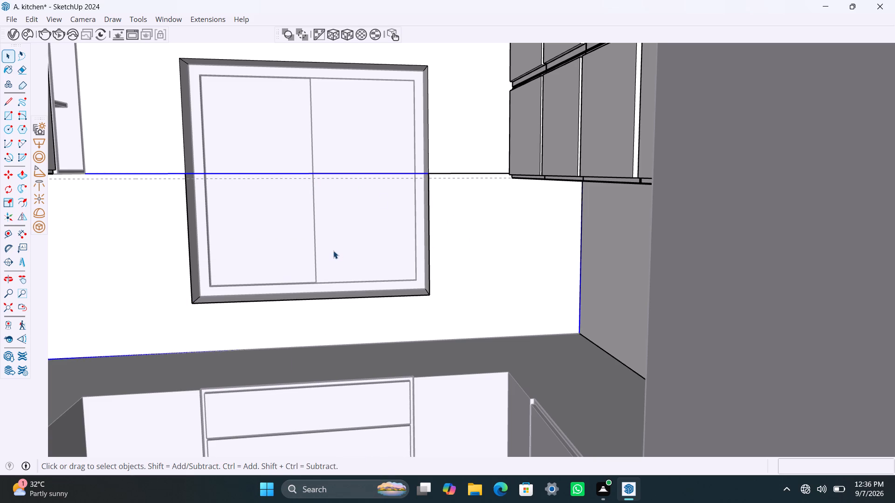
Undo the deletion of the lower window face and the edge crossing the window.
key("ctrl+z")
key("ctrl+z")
Extrude the window-wall backsplash face inside its group to a thickness of 2".
left_click(170, 305)
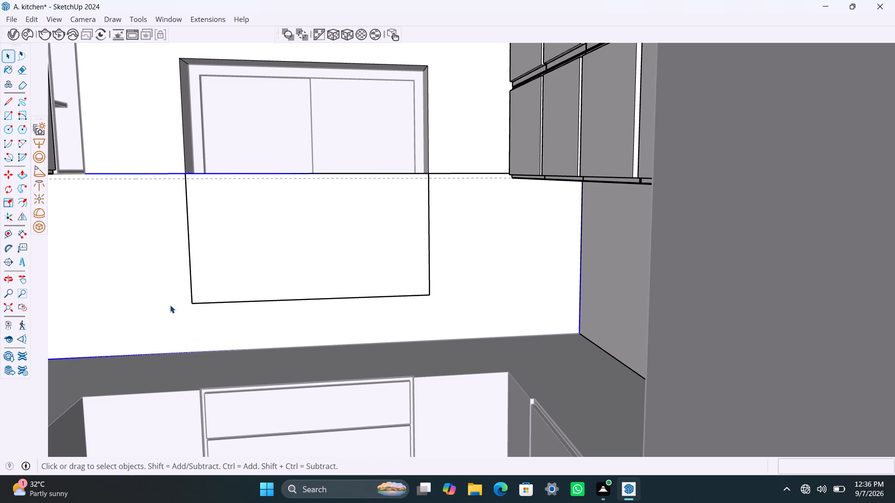
double_click(168, 306)
double_click(144, 298)
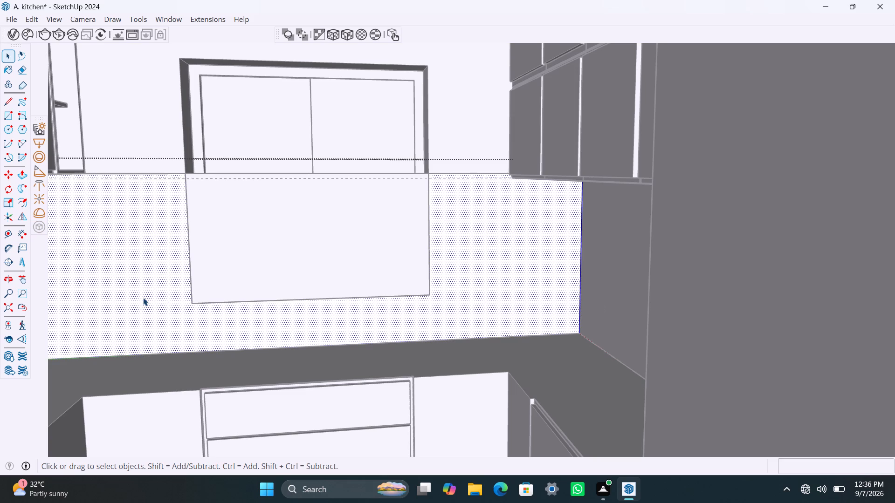
scroll(142, 229, "up", 1)
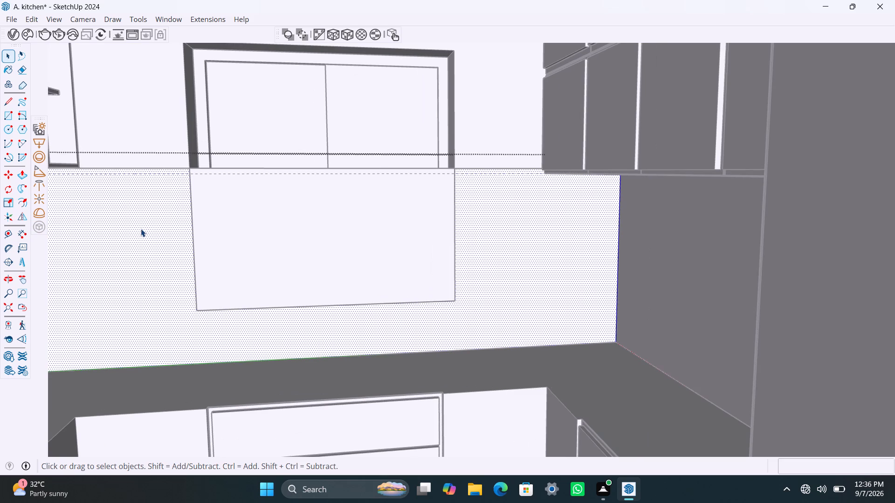
key("p")
left_click(141, 229)
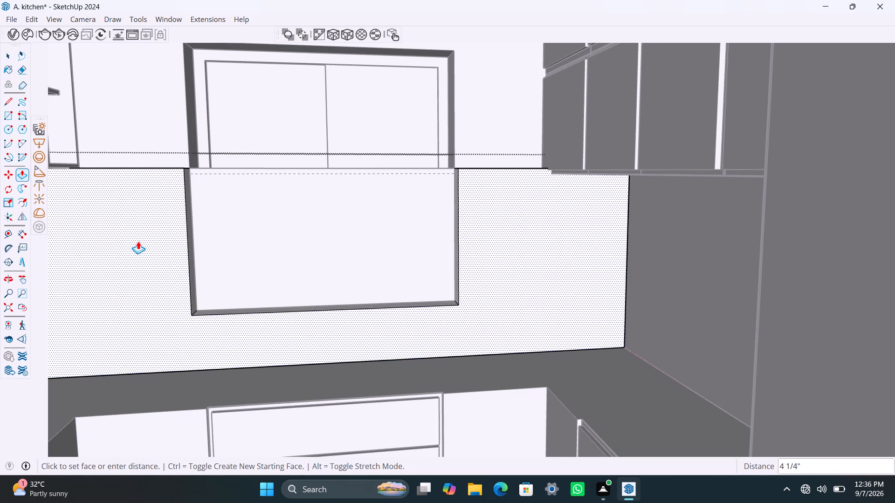
type("2\"")
key("Return")
key("space")
left_click(511, 123)
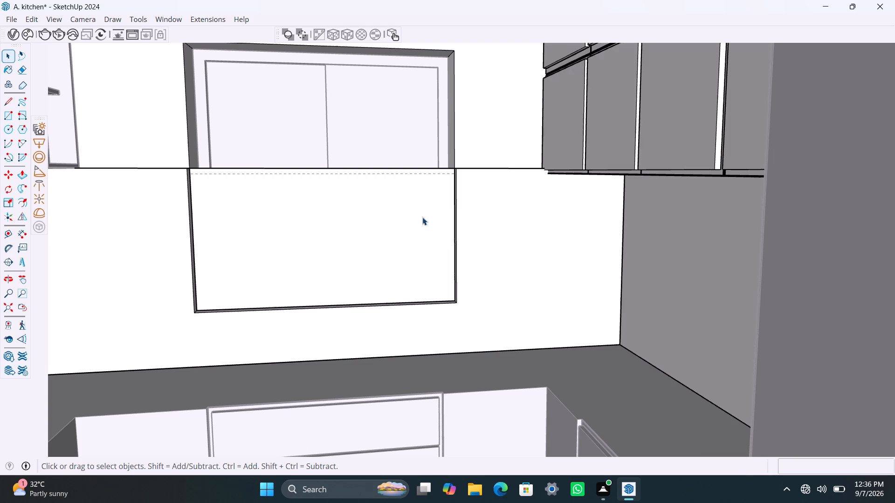
Clear the window opening by deleting the face over its lower part and the horizontal edge crossing it.
left_click(406, 237)
left_click(405, 235)
key("Delete")
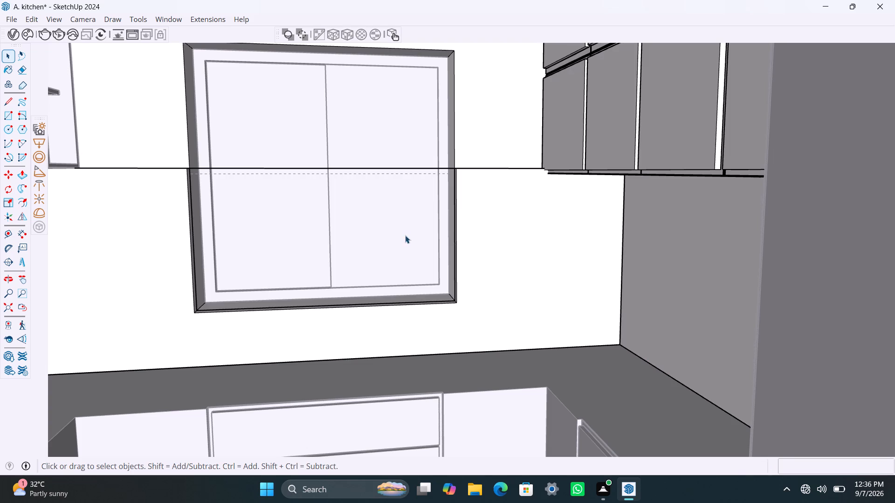
left_click_drag(238, 166, 240, 171)
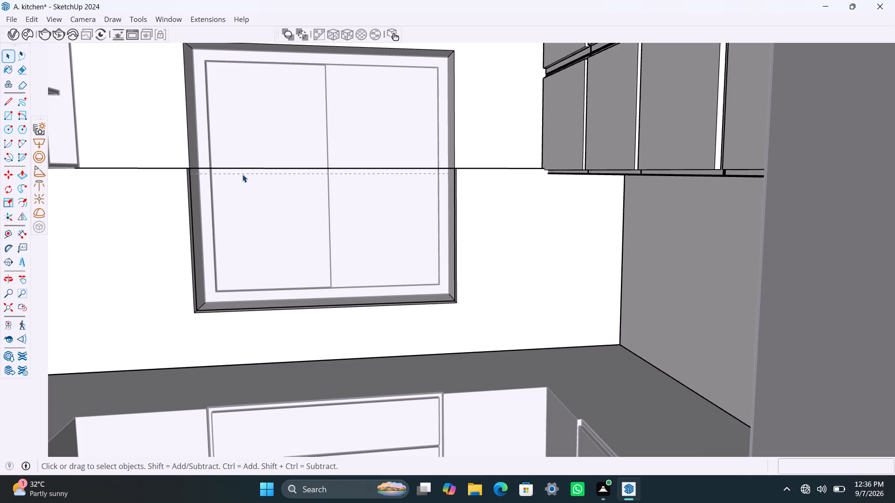
left_click(244, 169)
key("Delete")
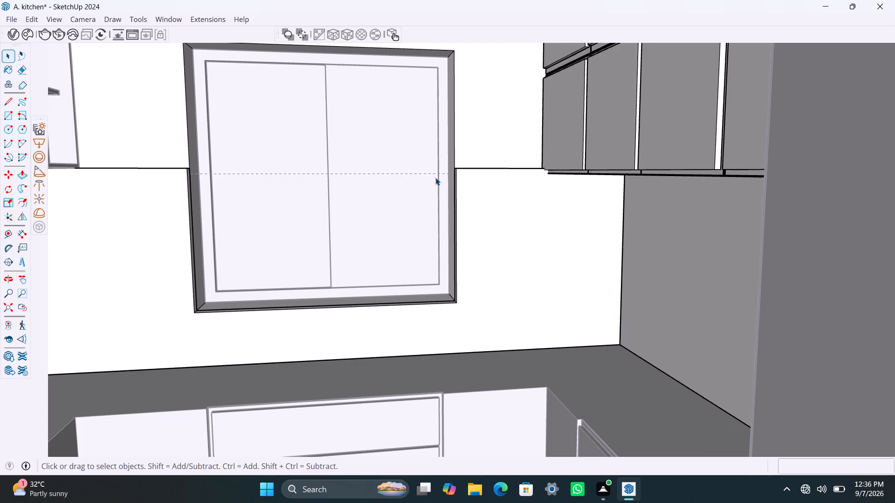
Examine the kitchen's backsplash panels, window opening, cabinetry and countertops from several angles, inside and outside the room.
scroll(439, 266, "down", 3)
scroll(397, 303, "down", 2)
middle_click_drag(374, 305, 305, 308)
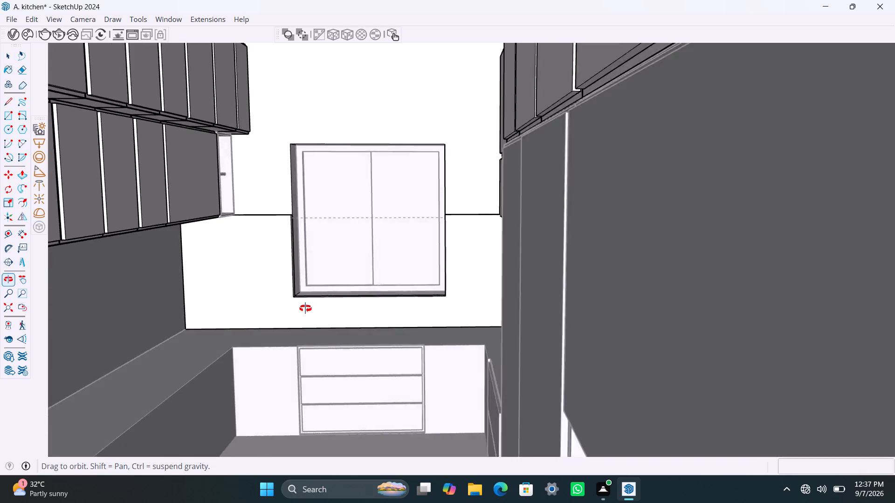
middle_click_drag(305, 308, 339, 307)
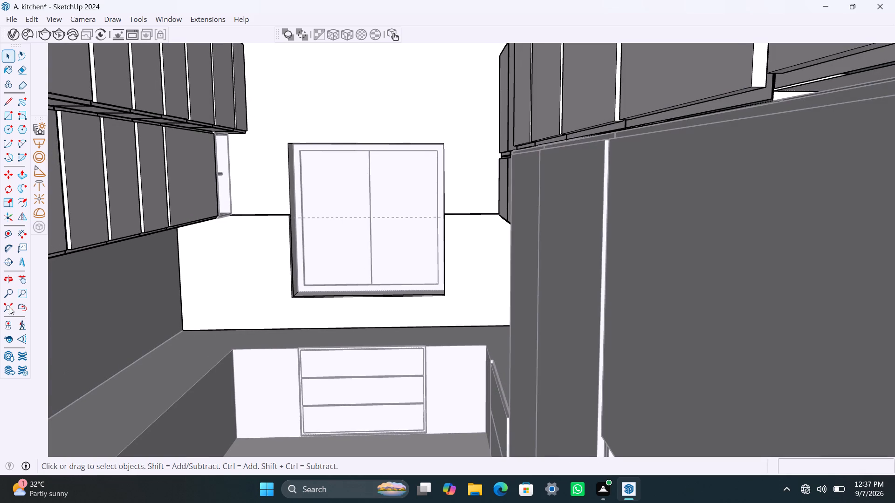
left_click(9, 306)
scroll(279, 291, "down", 3)
triple_click(498, 226)
scroll(315, 228, "up", 6)
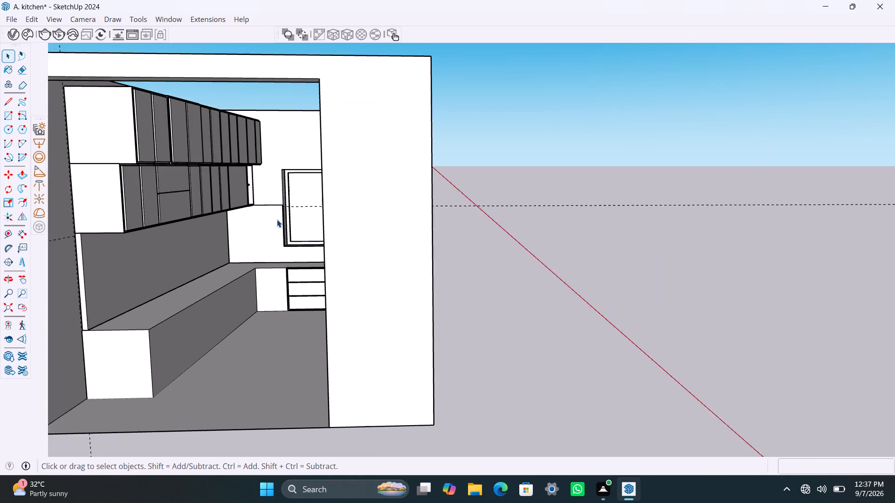
middle_click_drag(265, 223, 336, 227)
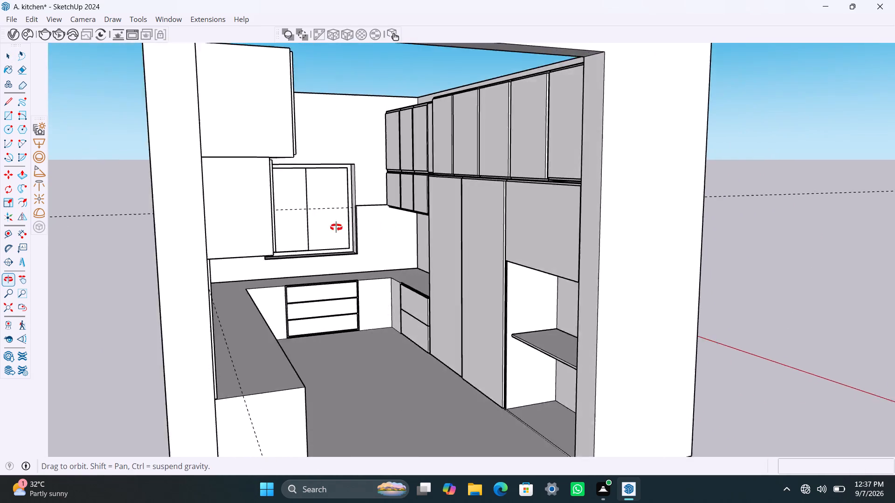
middle_click_drag(336, 227, 328, 231)
scroll(356, 262, "down", 3)
middle_click_drag(406, 301, 340, 302)
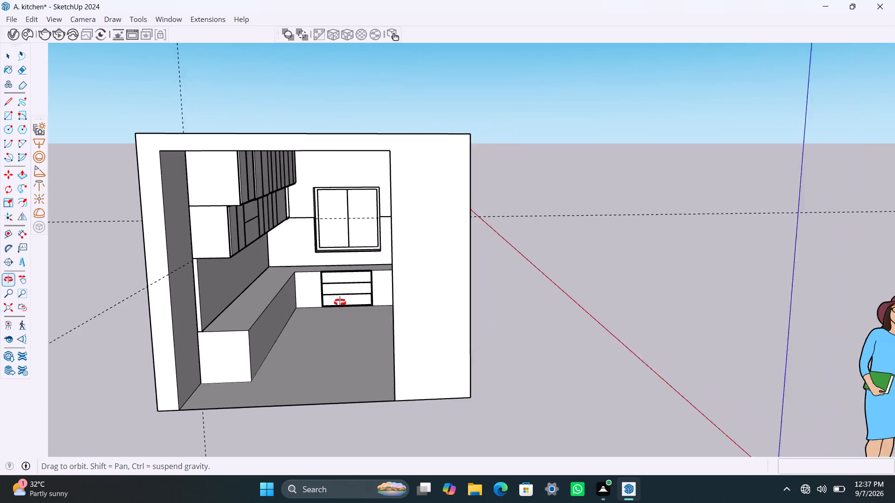
middle_click_drag(340, 302, 286, 306)
scroll(195, 292, "up", 2)
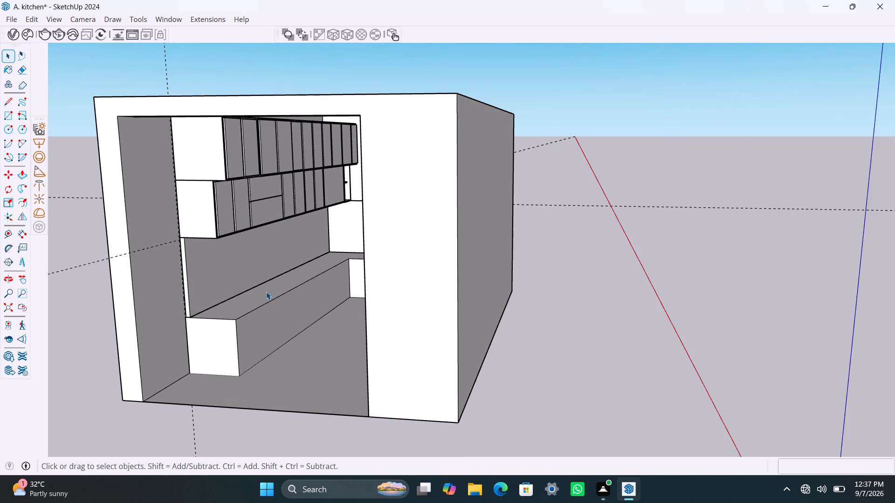
middle_click_drag(262, 290, 234, 297)
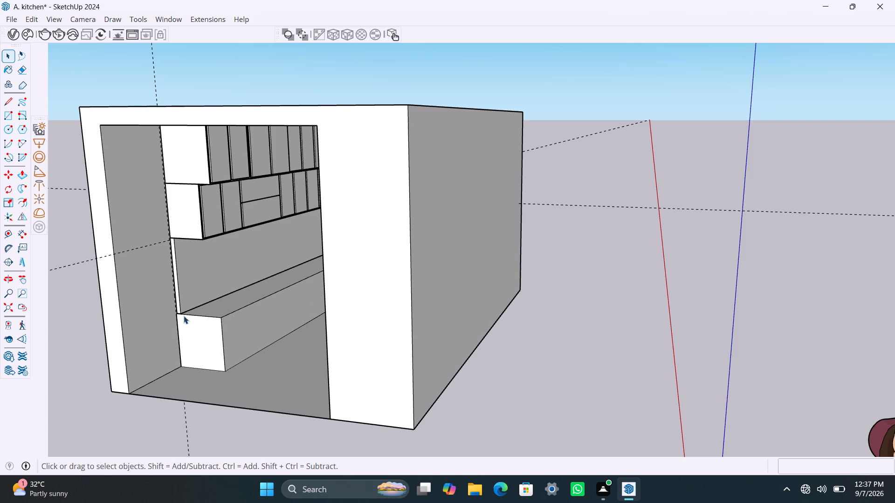
scroll(254, 263, "down", 4)
middle_click_drag(370, 95, 354, 162)
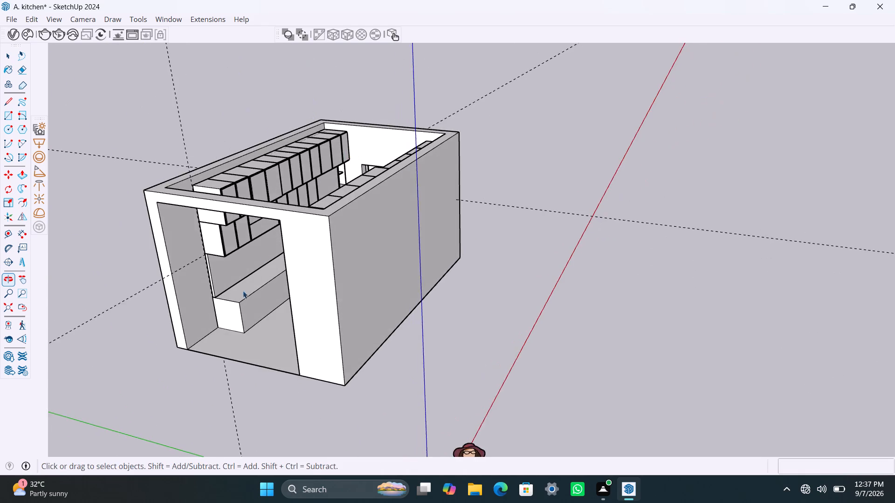
scroll(230, 336, "up", 4)
middle_click_drag(289, 286, 588, 241, "shift")
scroll(589, 255, "up", 3)
middle_click_drag(644, 294, 617, 321)
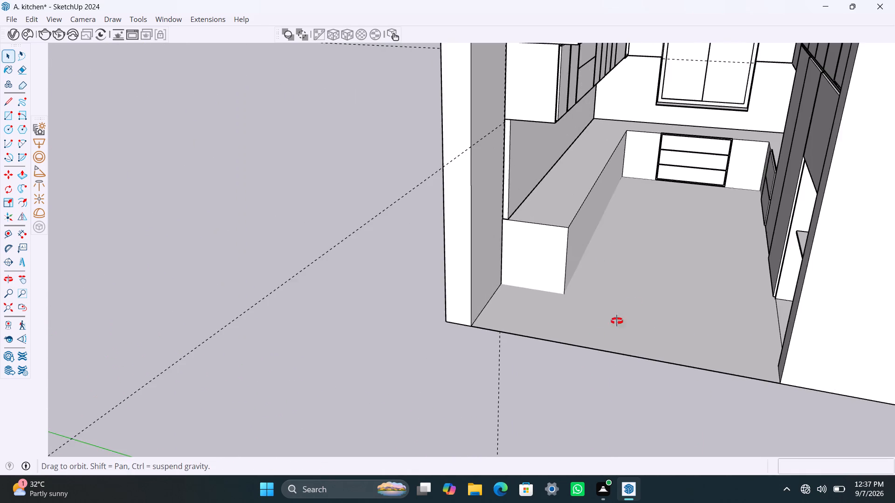
Place a vertical guide on the side wall, 2'4 1/2" from the wall's corner edge beside the counter's open end.
middle_click_drag(617, 321, 491, 342)
scroll(371, 317, "up", 5)
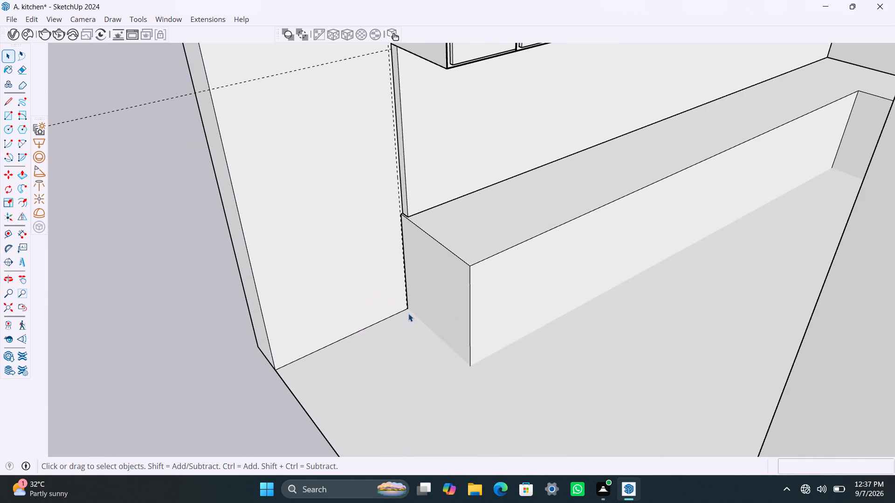
key("t")
left_click_drag(404, 288, 392, 288)
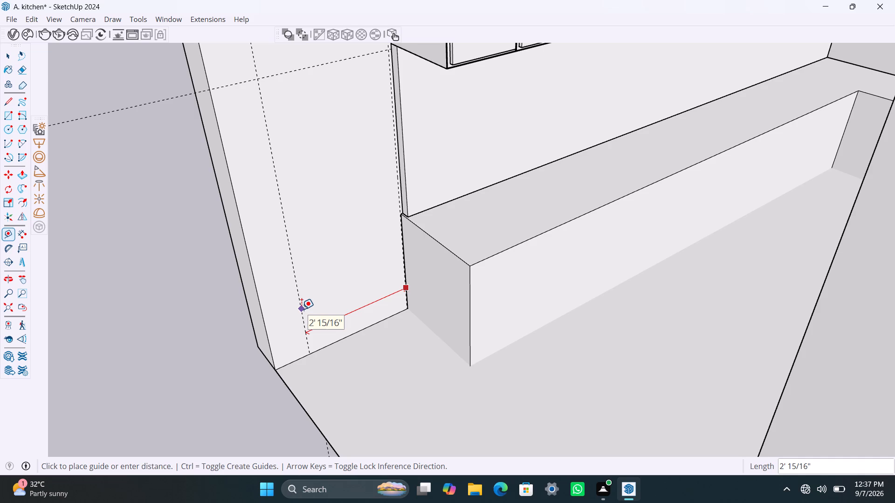
type("2'")
key("4")
key("space")
type("1")
type("/2\"")
key("Return")
key("Return")
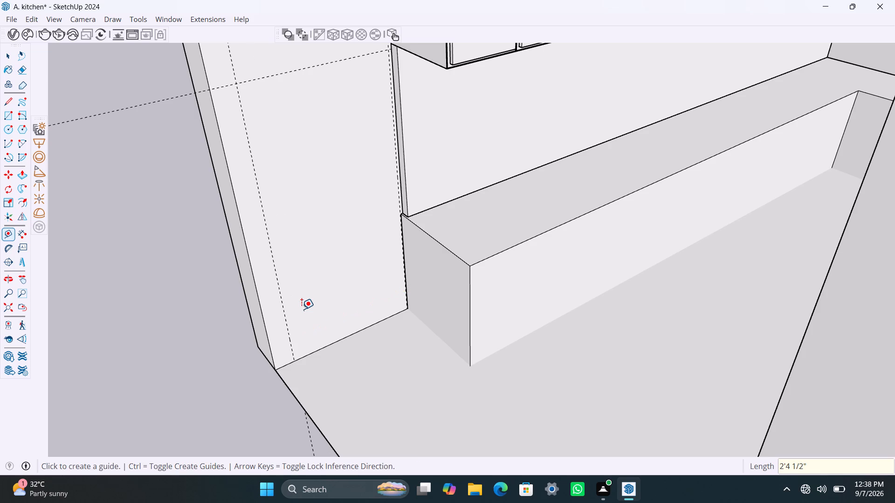
key("Return")
key("space")
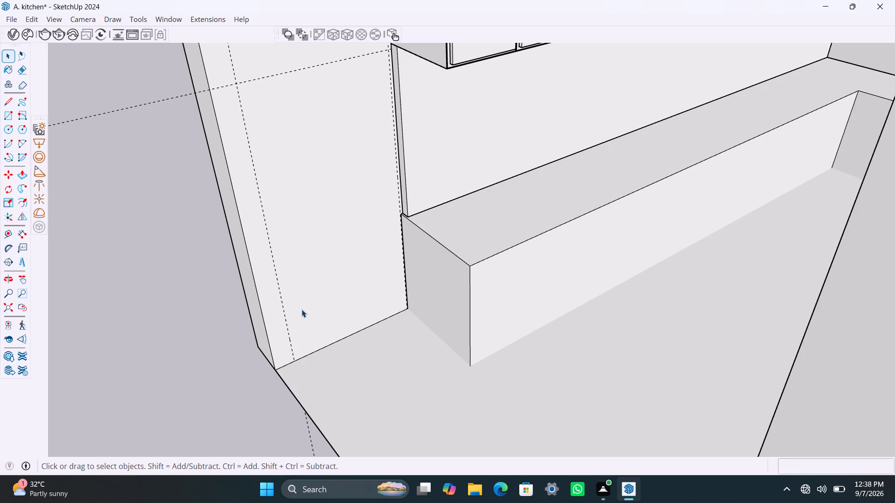
Place a horizontal guide on the side wall, 3'4" above the floor edge.
scroll(296, 230, "down", 2)
scroll(297, 226, "up", 2)
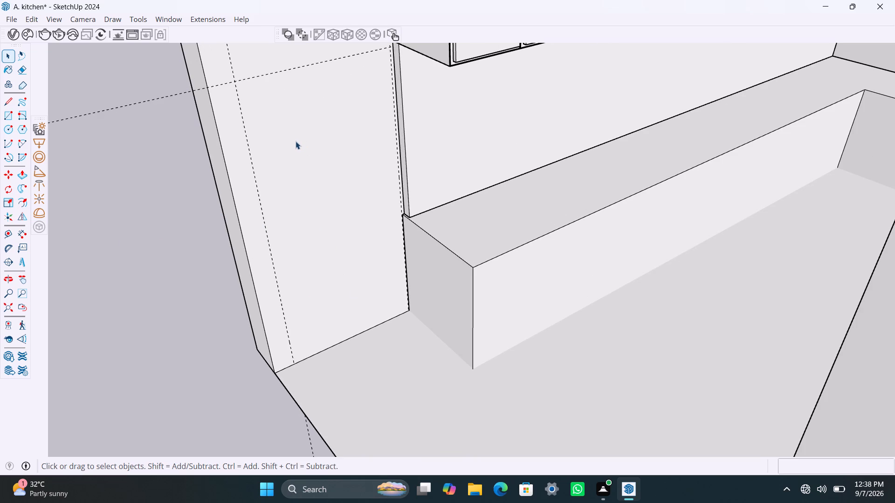
scroll(294, 142, "down", 1)
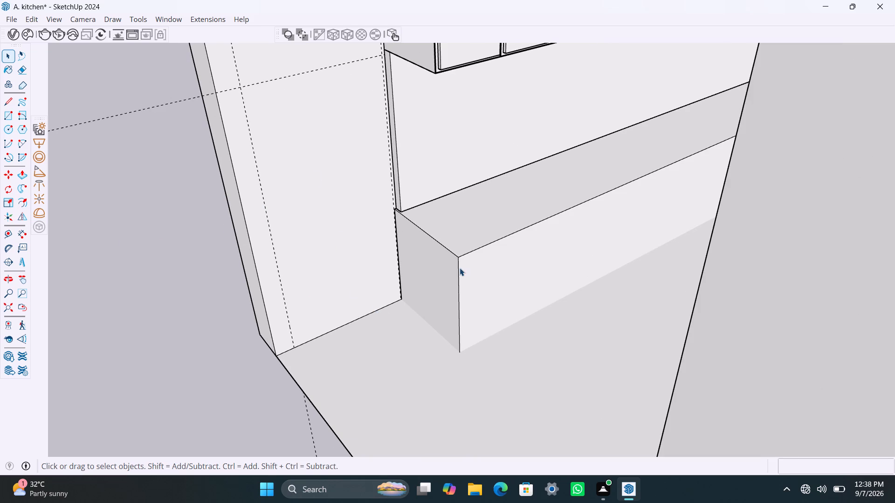
key("t")
left_click(357, 322)
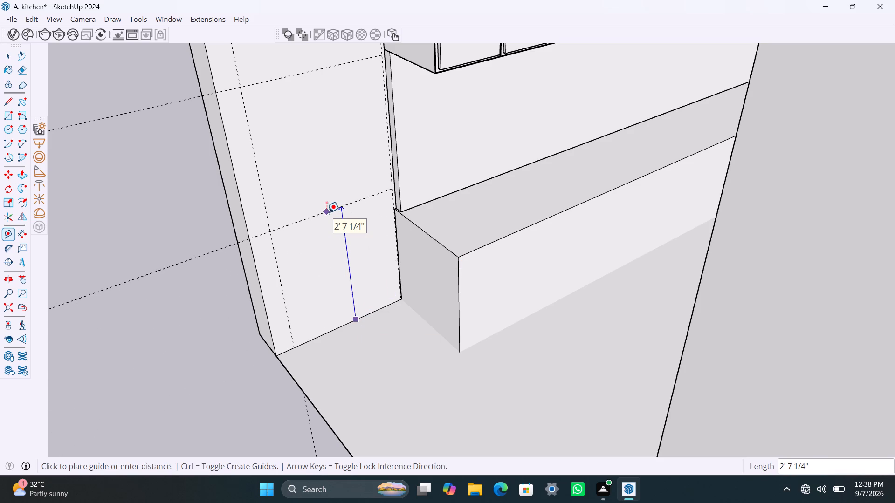
type("3'4\"")
key("Return")
key("space")
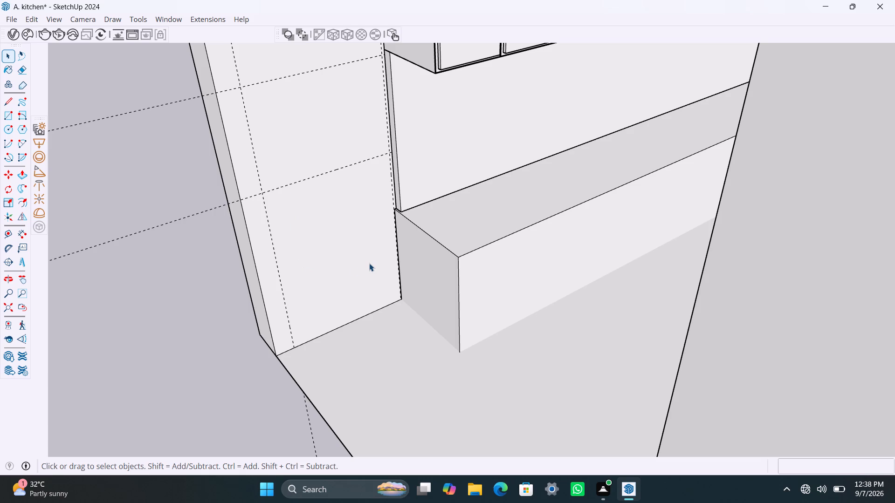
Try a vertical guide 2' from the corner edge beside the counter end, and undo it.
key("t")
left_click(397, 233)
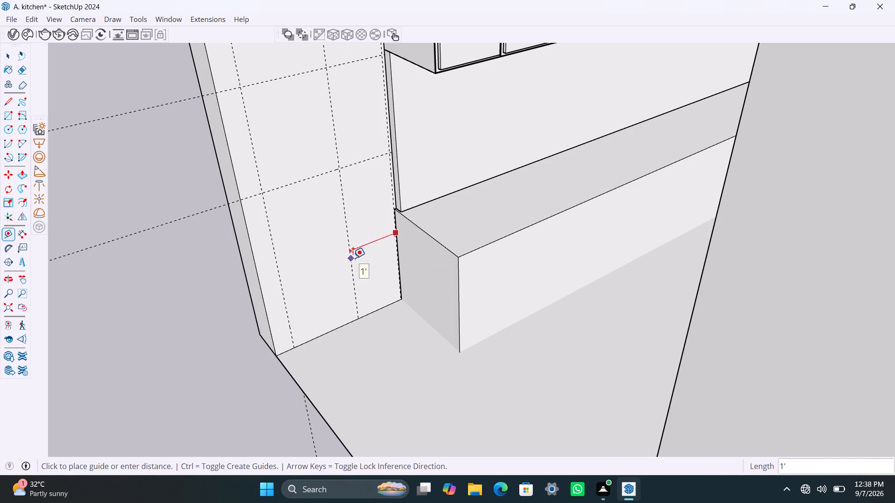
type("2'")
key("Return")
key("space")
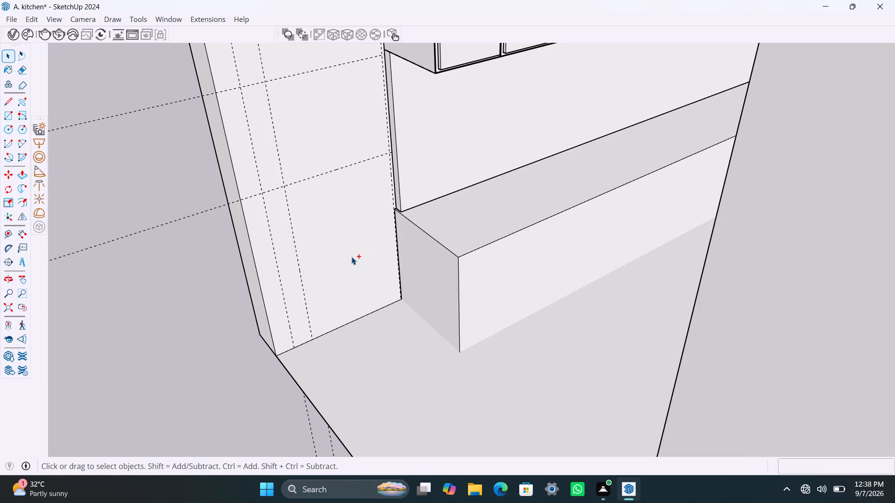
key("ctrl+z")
Place a vertical guide on the side wall, 1'8" from the corner edge beside the counter end.
scroll(351, 254, "down", 1)
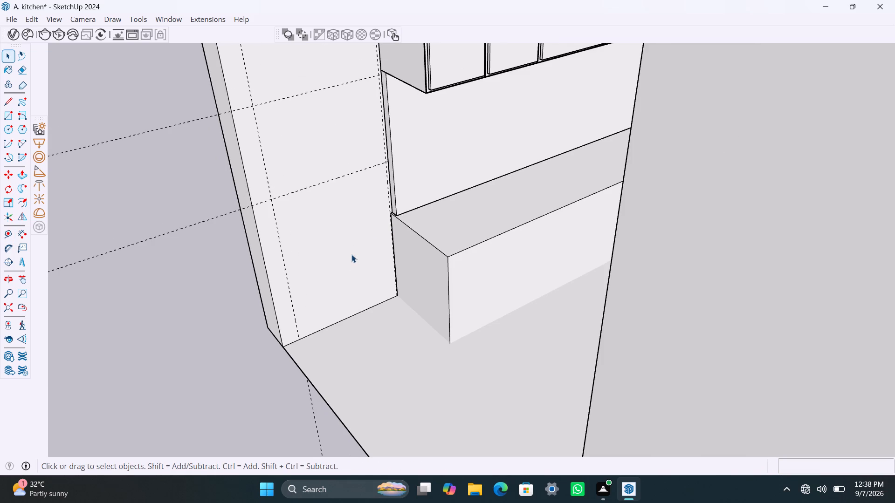
key("t")
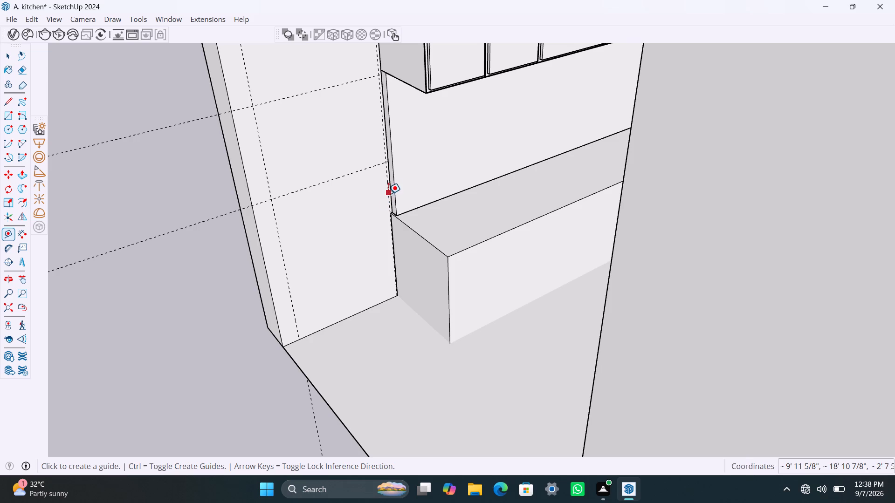
left_click(388, 190)
type("1'")
type("8\"")
key("Return")
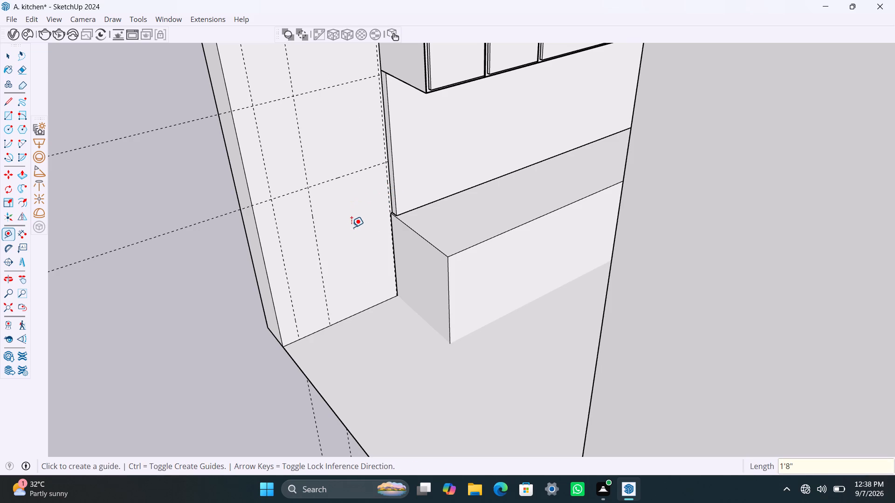
key("space")
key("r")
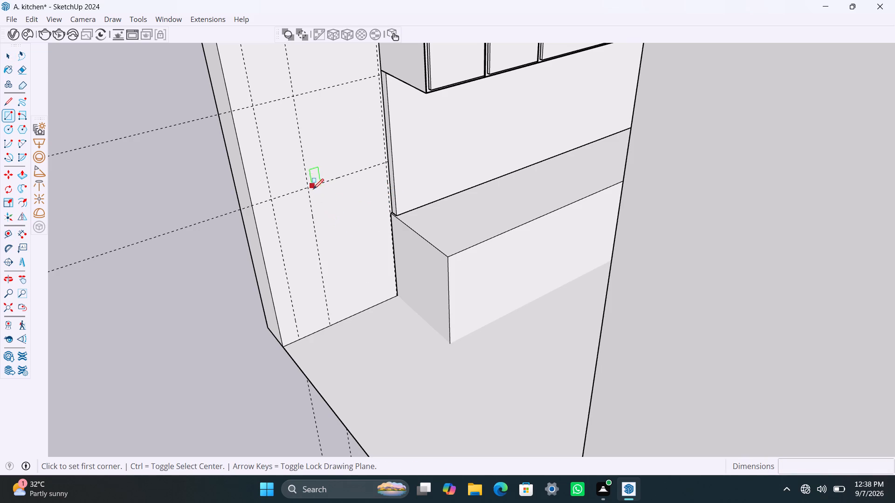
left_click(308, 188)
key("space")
Inside the room group, draw a rectangle 1'8" by about 3'2" from the guide intersection to the floor corner, and group it.
double_click(356, 235)
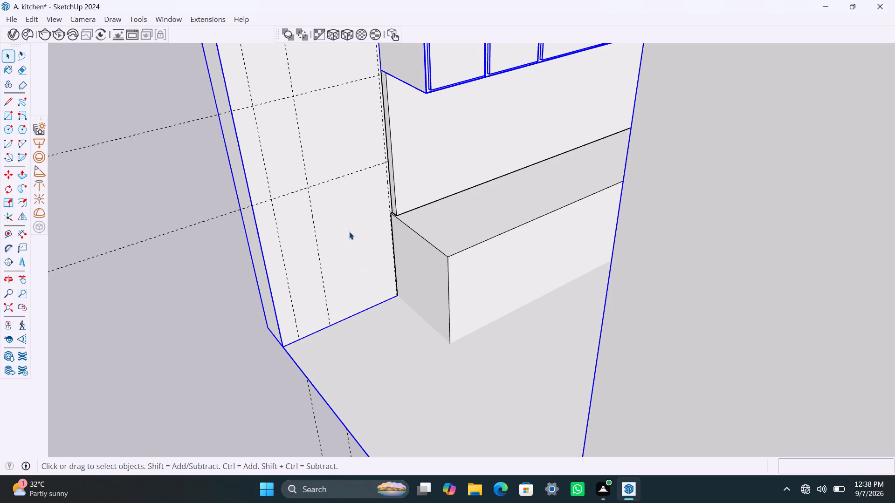
double_click(347, 231)
triple_click(347, 227)
scroll(346, 221, "up", 2)
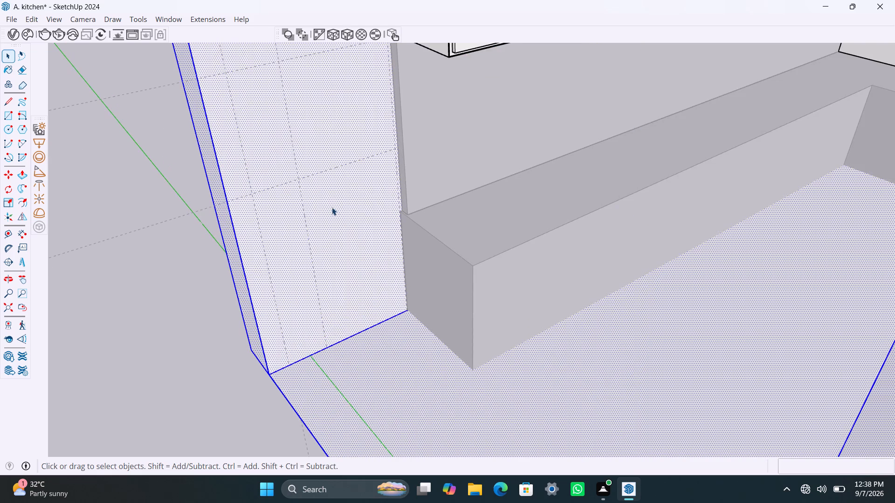
key("r")
left_click_drag(298, 177, 298, 190)
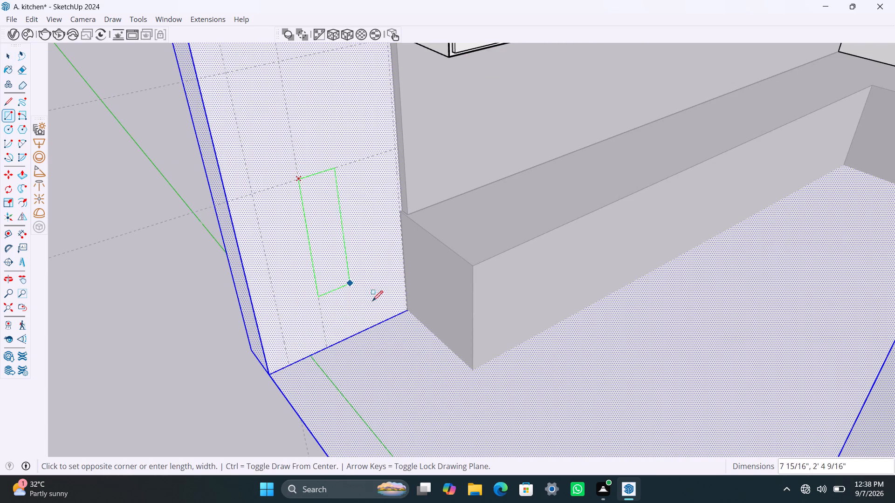
left_click(407, 306)
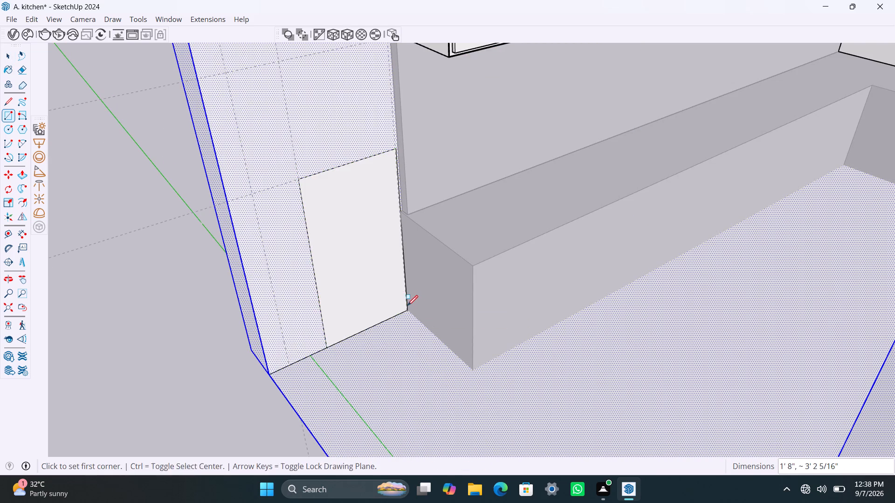
key("space")
double_click(367, 279)
right_click(366, 276)
left_click(436, 112)
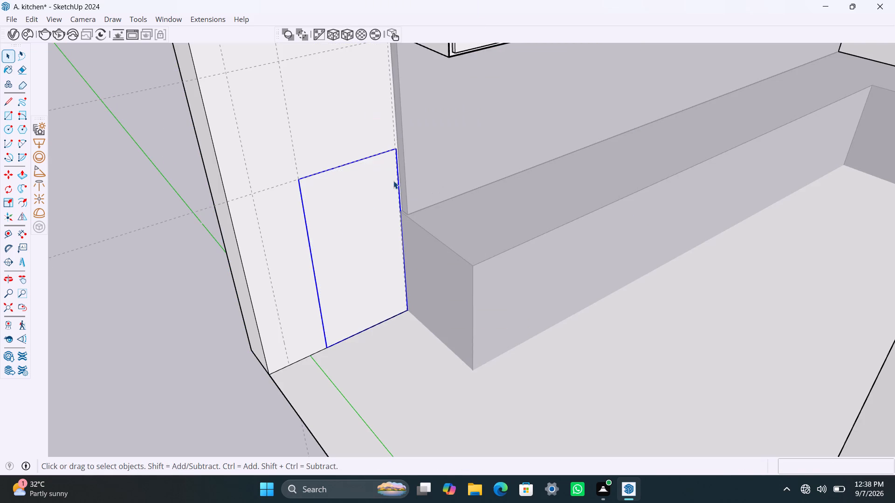
Extrude the grouped rectangle 2'4" out from the wall into a block in front of the counter end.
triple_click(344, 230)
key("p")
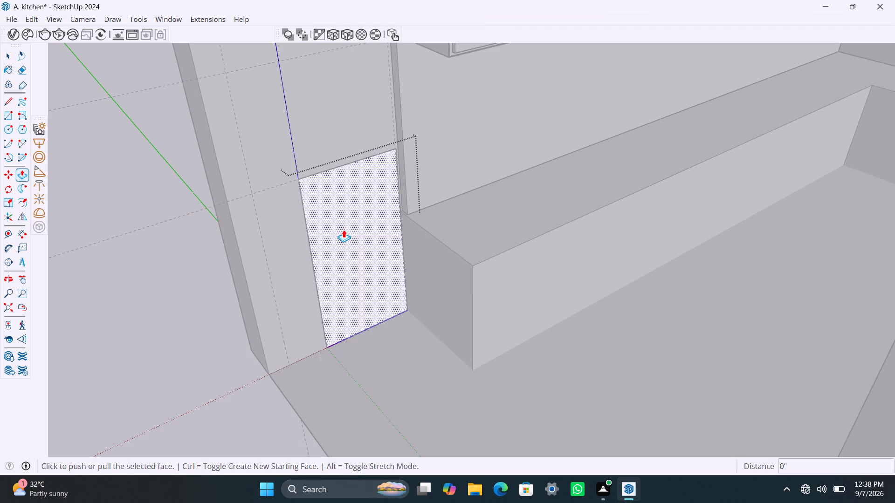
left_click(344, 229)
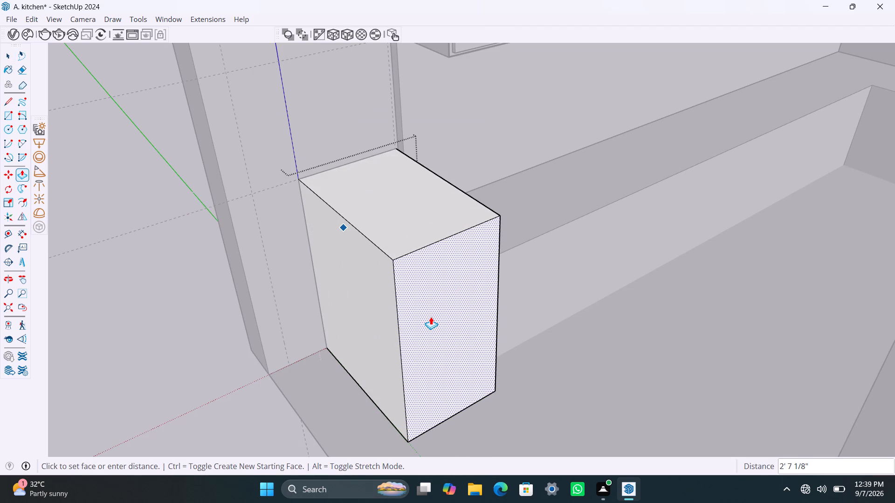
type("2'4\"")
key("Return")
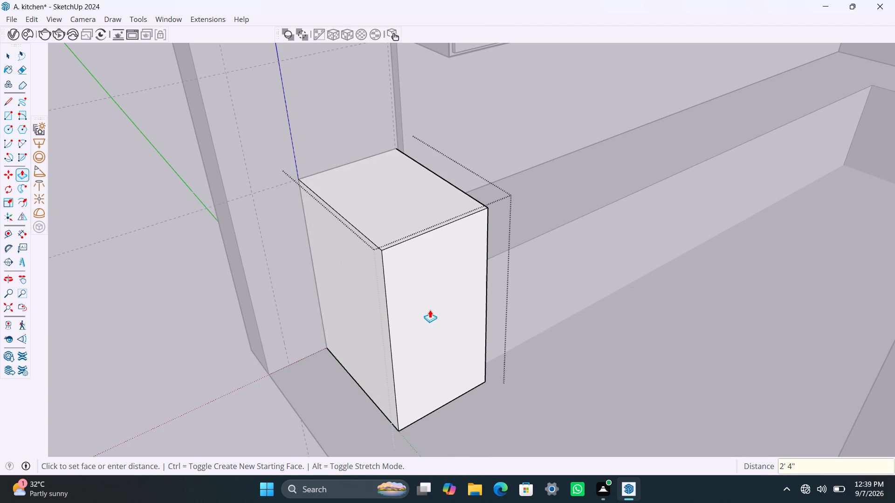
key("space")
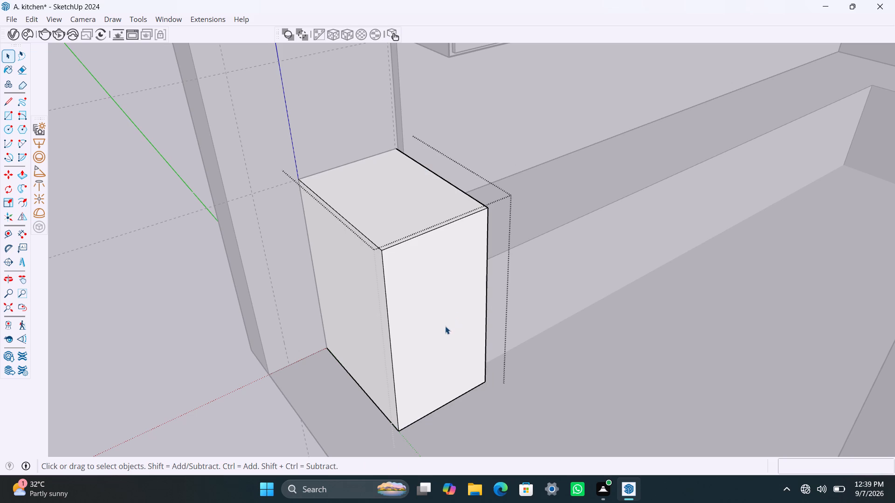
left_click(568, 388)
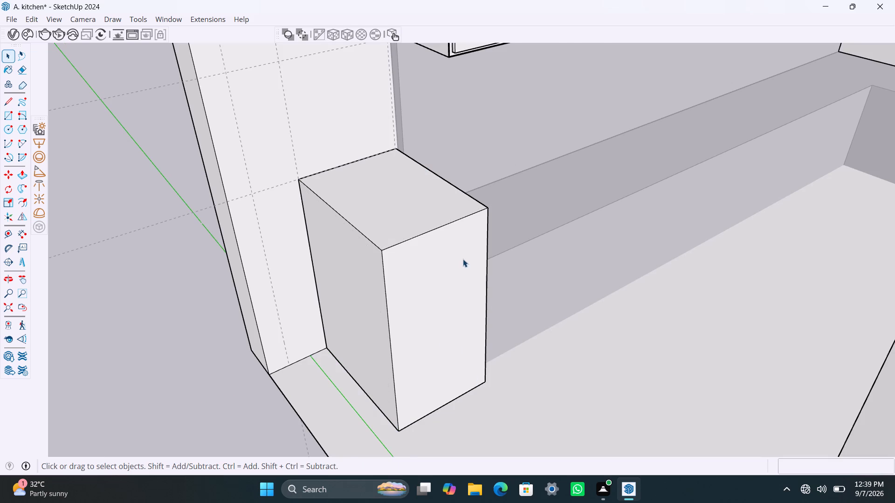
Draw a 2'4" by about 1'8" rectangle covering the block's top face and make it a group.
scroll(470, 316, "down", 1)
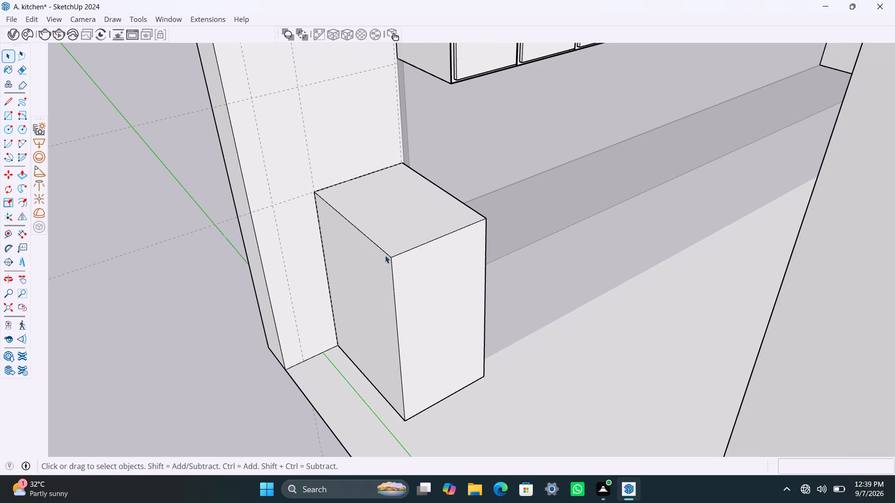
scroll(438, 258, "down", 1)
scroll(396, 229, "up", 1)
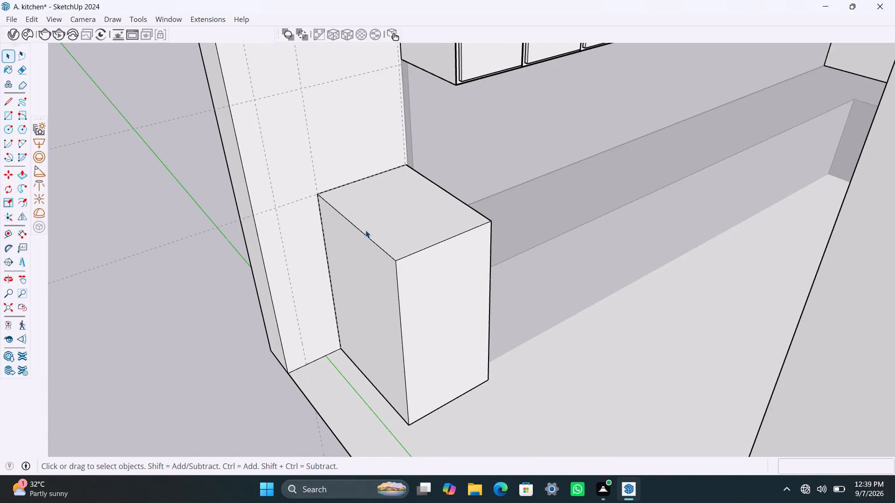
key("r")
left_click(405, 164)
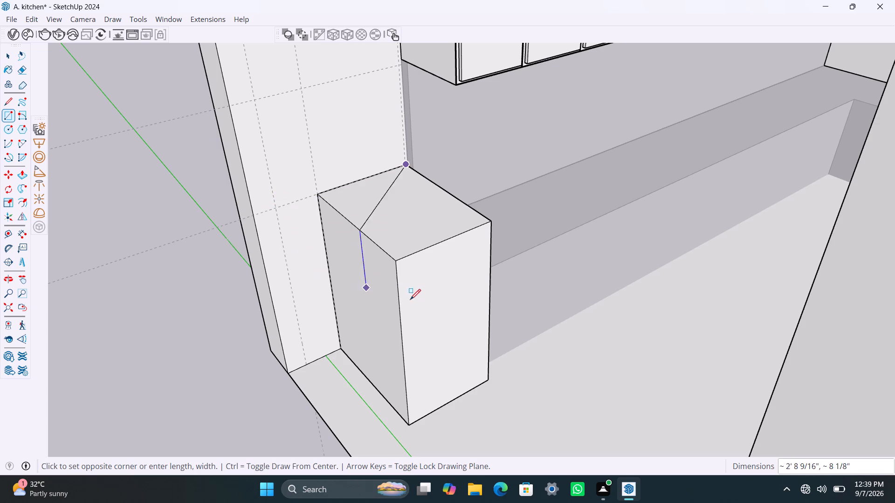
left_click(399, 261)
key("space")
double_click(399, 240)
right_click(399, 239)
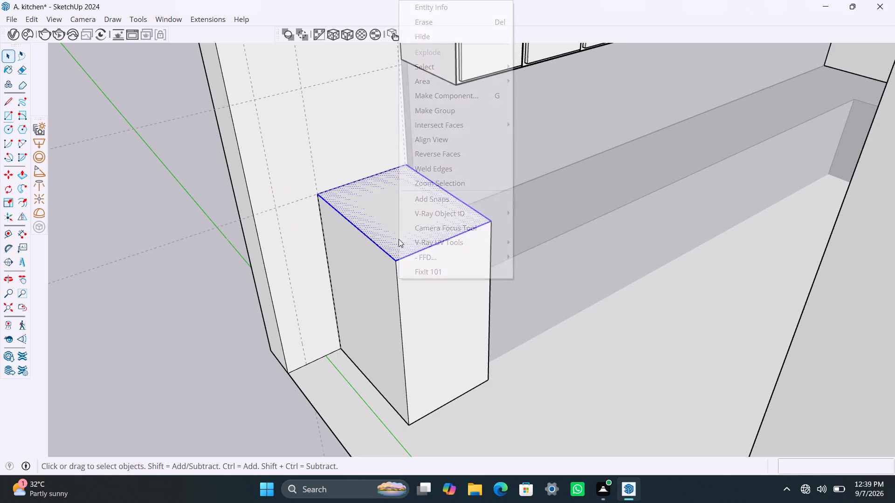
left_click(468, 104)
Inside the new top group, extrude the rectangle on the block 2" upward into a slab.
triple_click(418, 217)
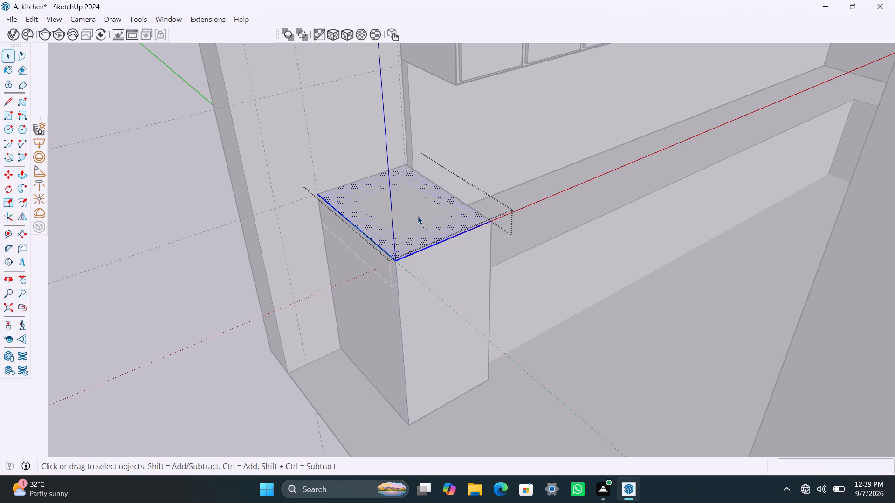
key("p")
left_click(418, 216)
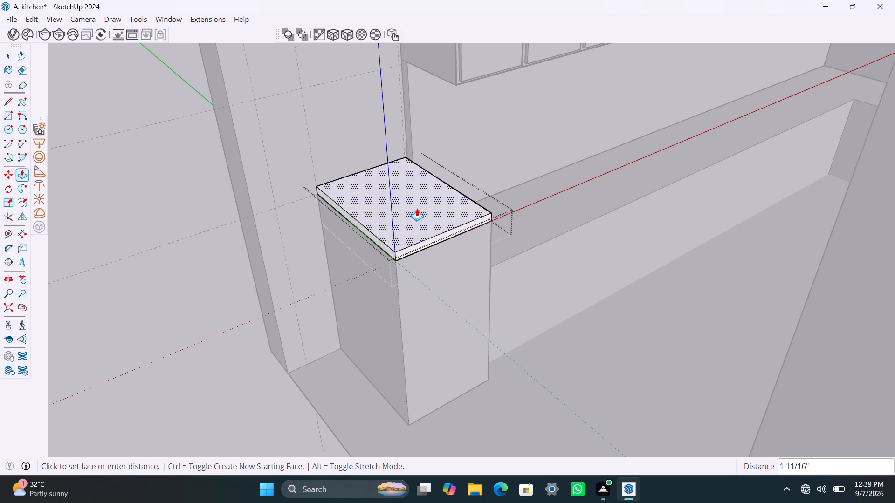
key("2")
key("shift+quotedbl")
key("Return")
key("space")
Extend the slab's outer long side about 8 1/2" past the block, toward the room opening.
scroll(369, 234, "up", 5)
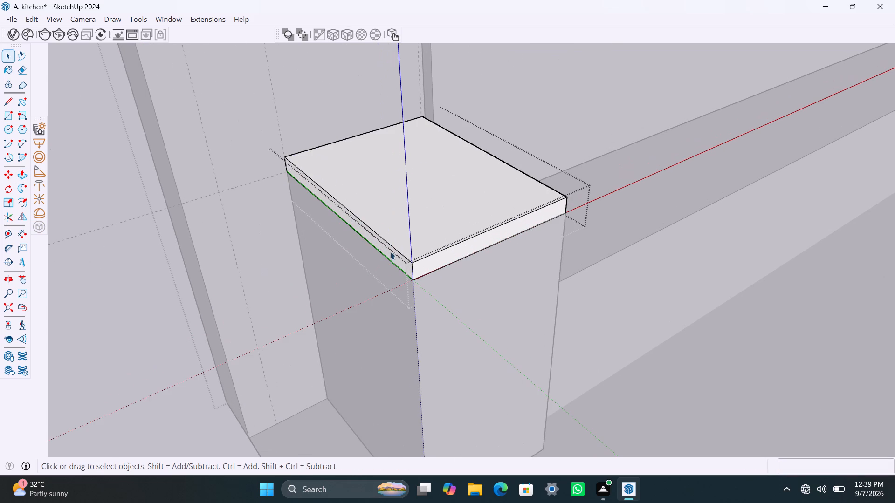
left_click(391, 257)
key("p")
left_click(398, 256)
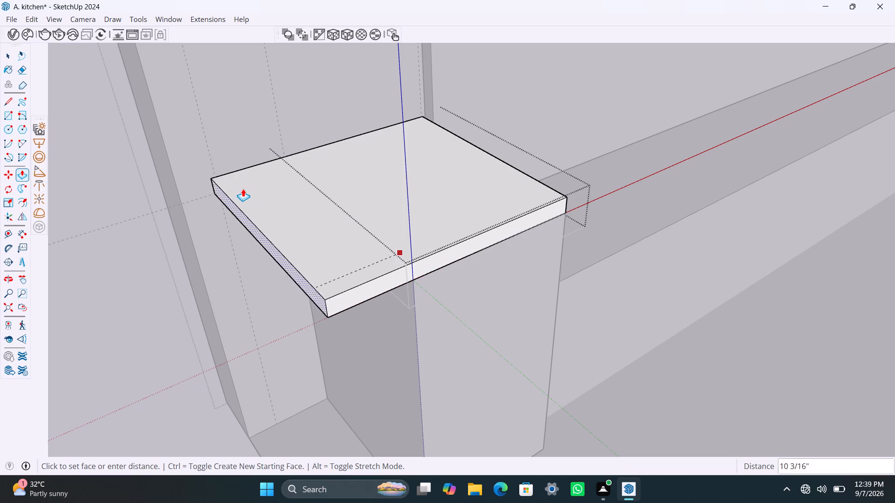
left_click(211, 159)
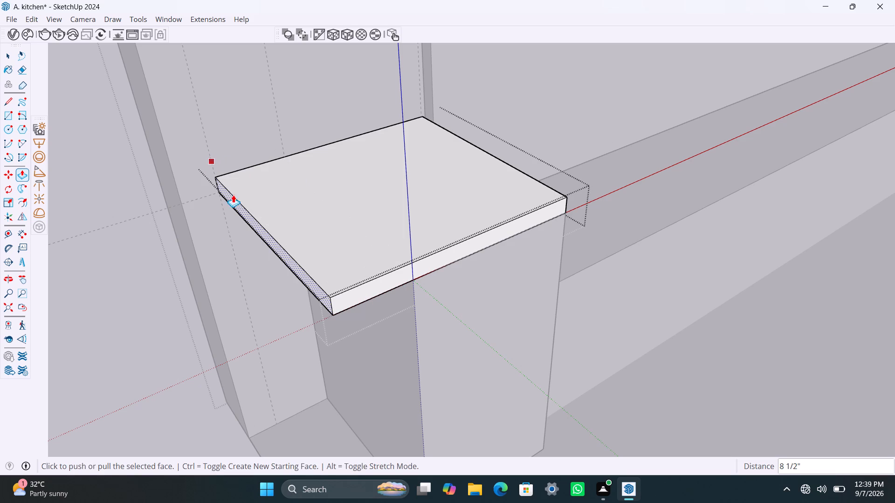
key("space")
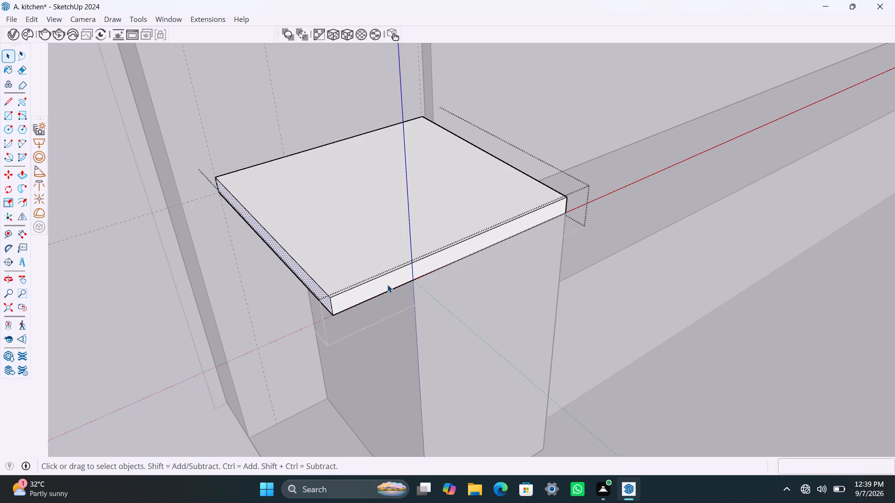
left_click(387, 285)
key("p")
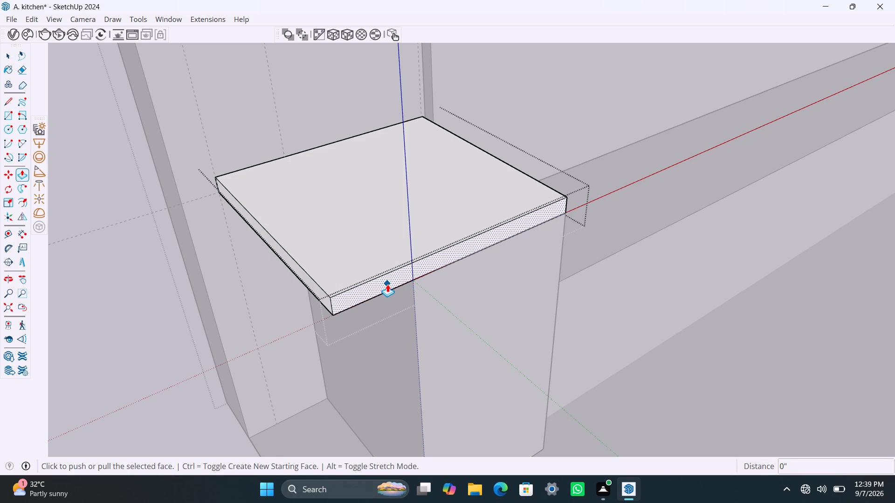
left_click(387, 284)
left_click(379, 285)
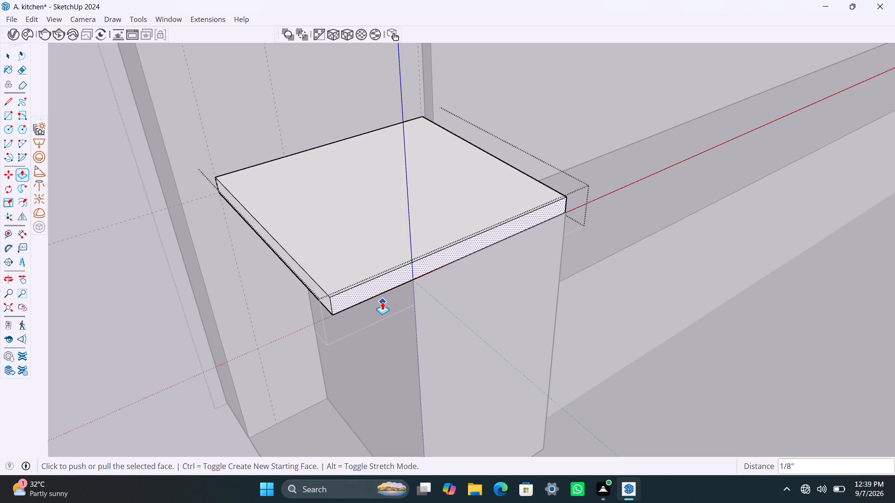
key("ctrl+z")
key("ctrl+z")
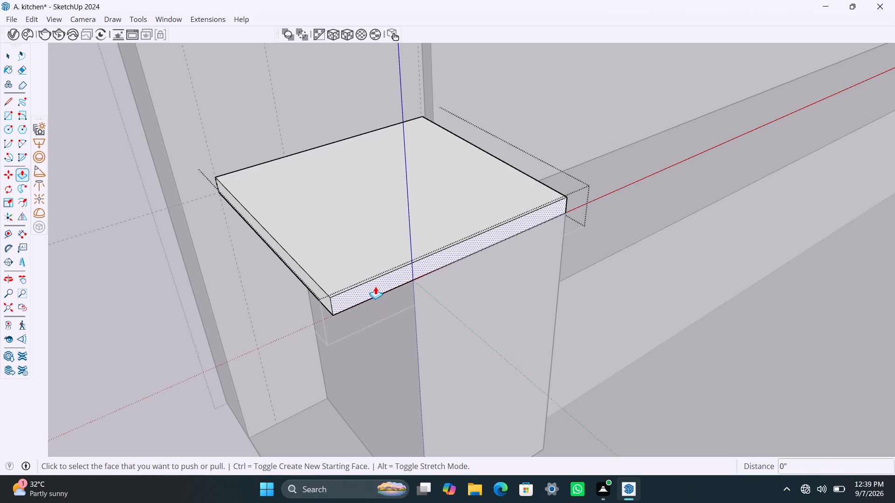
Extend the slab's front face 2" beyond the block as an overhang and leave the group.
left_click(375, 285)
type("2\"")
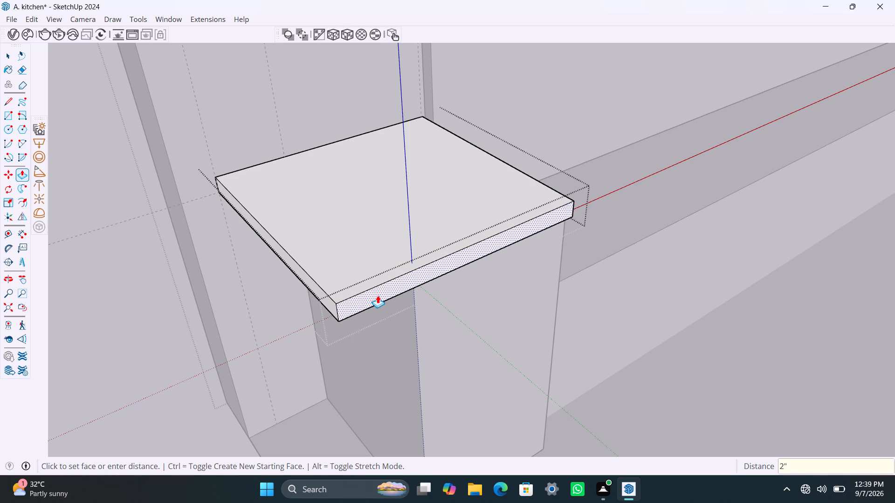
key("Return")
key("space")
left_click(622, 357)
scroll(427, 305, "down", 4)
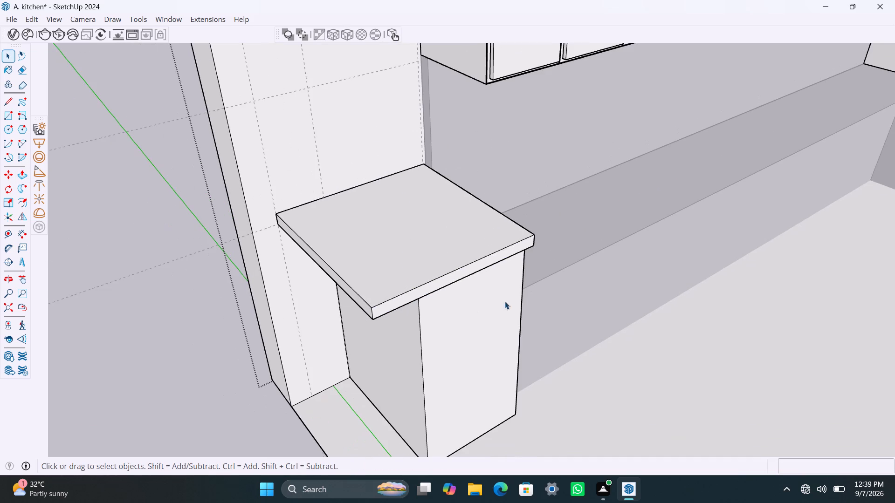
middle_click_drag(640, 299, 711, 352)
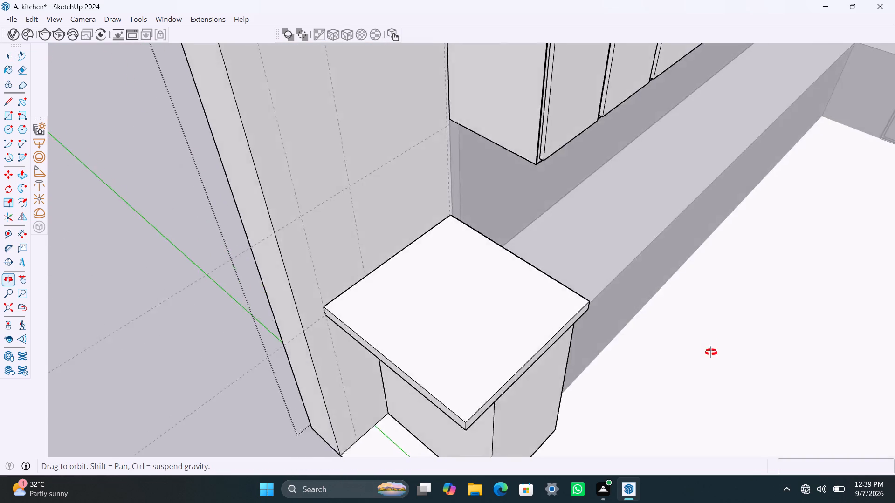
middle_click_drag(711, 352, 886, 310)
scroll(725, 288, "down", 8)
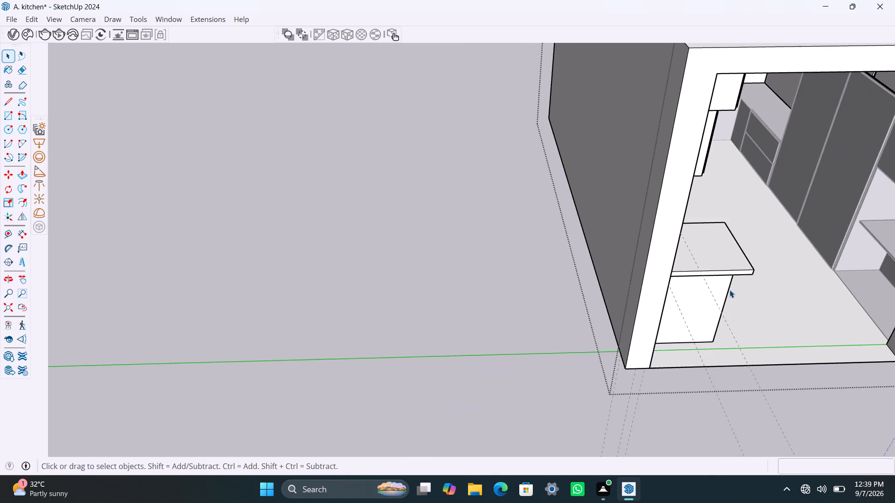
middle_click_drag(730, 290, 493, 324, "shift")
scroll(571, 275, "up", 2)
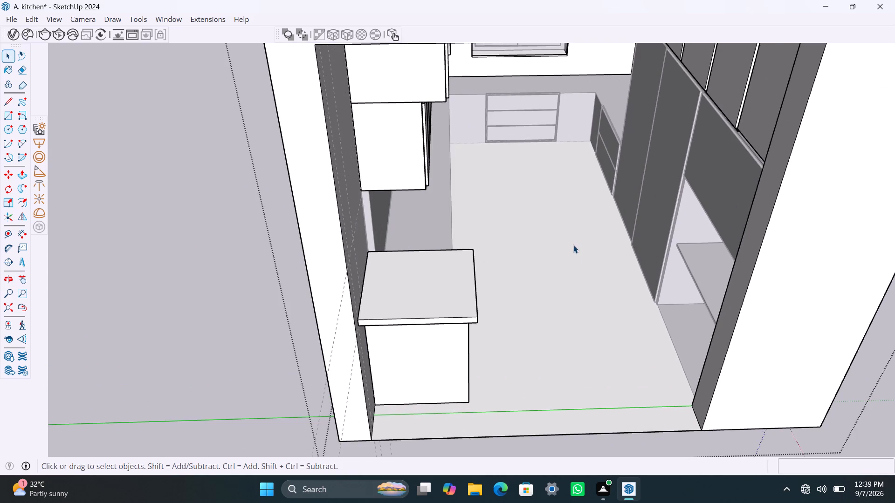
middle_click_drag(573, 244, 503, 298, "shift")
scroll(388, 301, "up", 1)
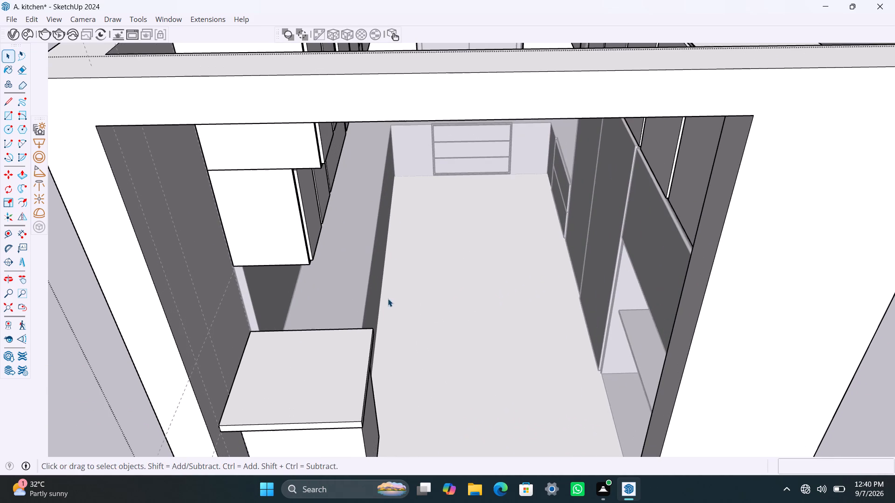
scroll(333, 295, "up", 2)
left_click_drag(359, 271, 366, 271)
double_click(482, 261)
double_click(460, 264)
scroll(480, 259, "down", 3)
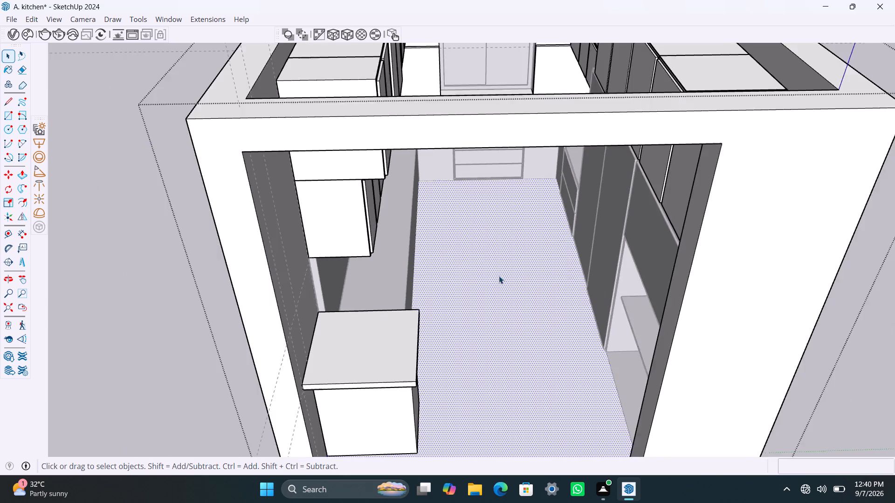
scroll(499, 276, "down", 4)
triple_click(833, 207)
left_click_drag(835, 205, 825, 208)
Inside the counter group, draw a rectangle about 1'10" deep over the long run's top, from the end beside the block to the far wall corner.
scroll(564, 273, "up", 5)
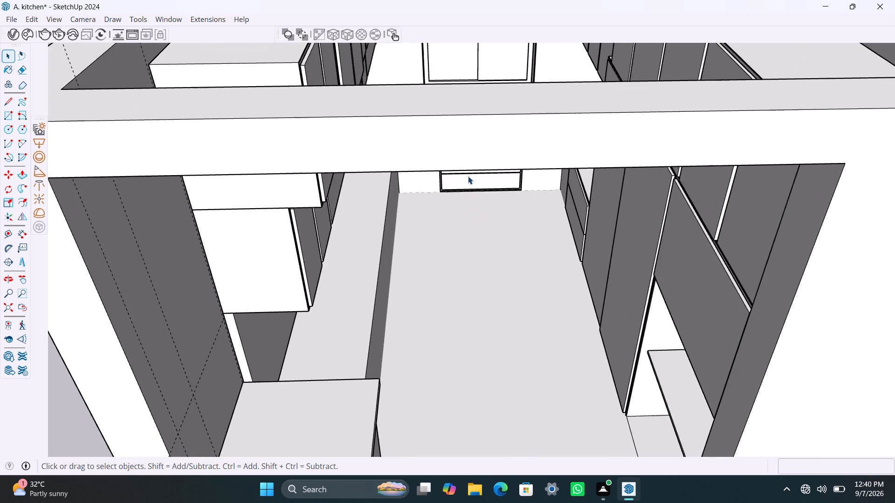
middle_click_drag(468, 176, 437, 149)
scroll(300, 263, "up", 5)
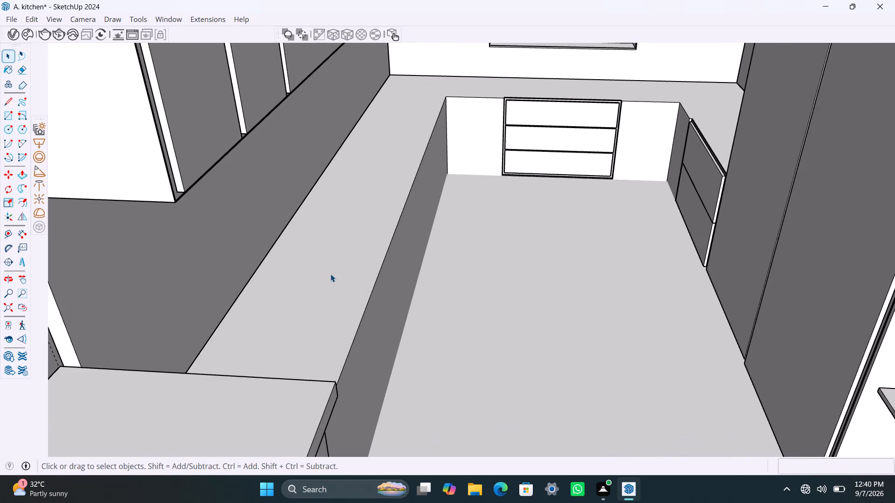
left_click(330, 274)
double_click(330, 274)
left_click(330, 272)
scroll(331, 269, "up", 2)
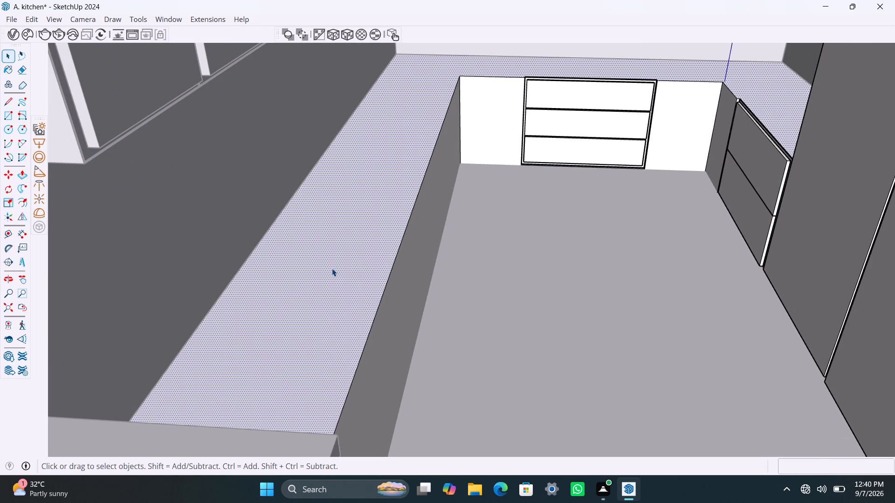
key("r")
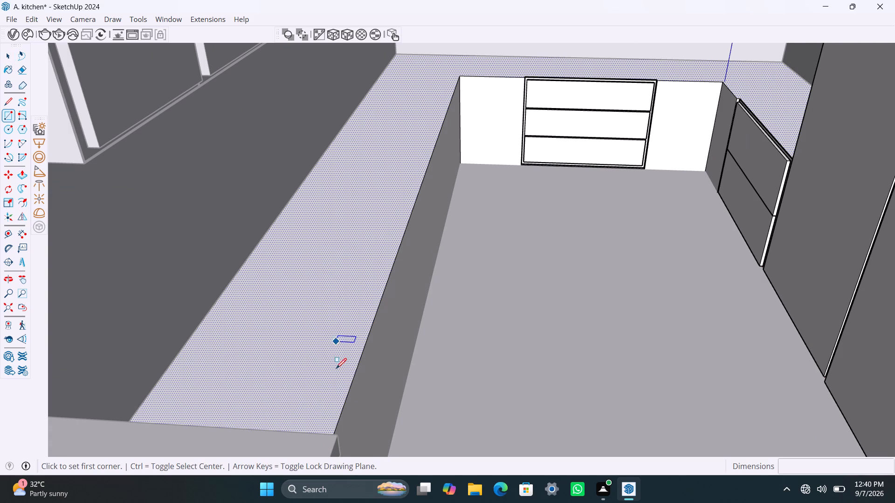
scroll(336, 368, "down", 2)
middle_click_drag(337, 367, 223, 371)
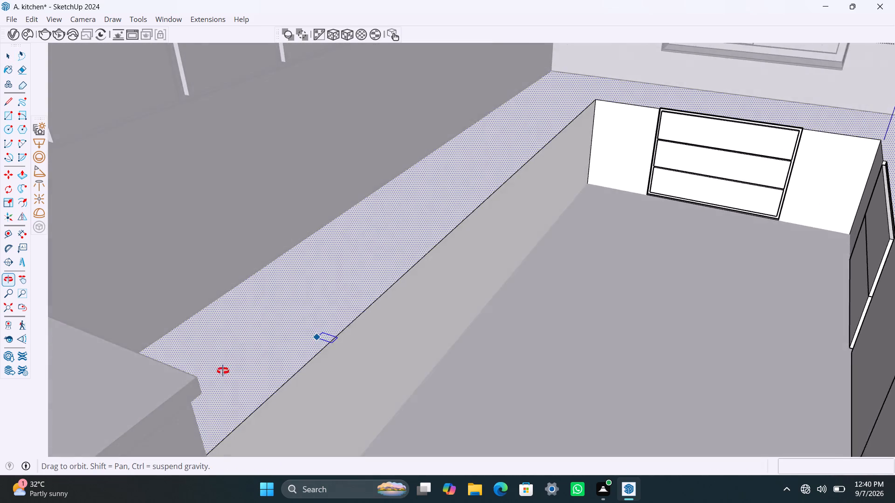
middle_click_drag(223, 371, 115, 406)
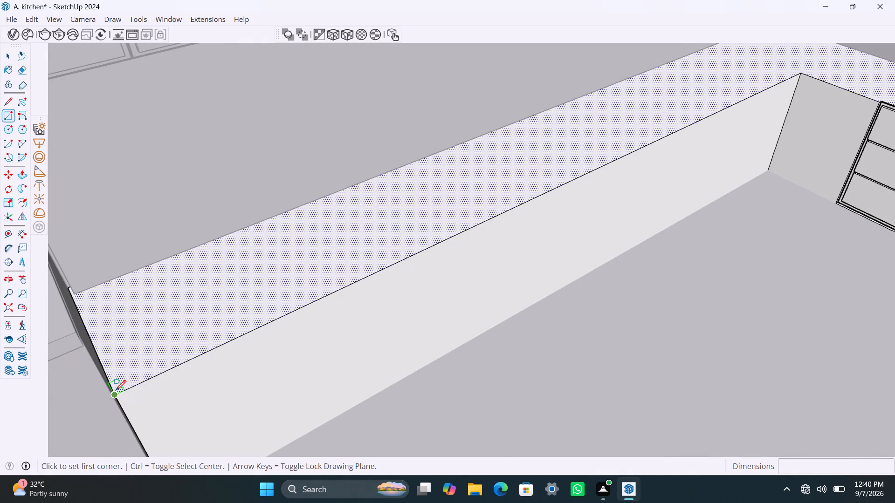
left_click(116, 390)
scroll(706, 76, "down", 1)
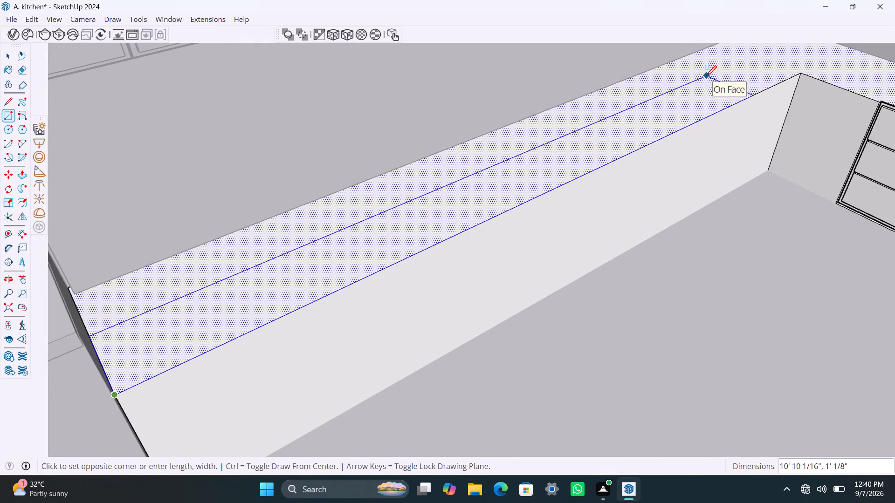
scroll(706, 76, "down", 1)
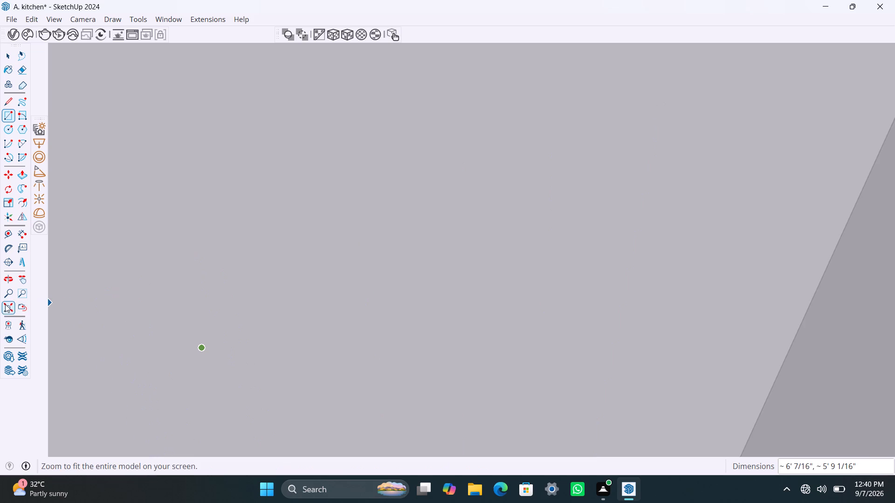
left_click_drag(5, 304, 4, 309)
scroll(529, 110, "up", 1)
middle_click_drag(534, 116, 520, 263, "shift")
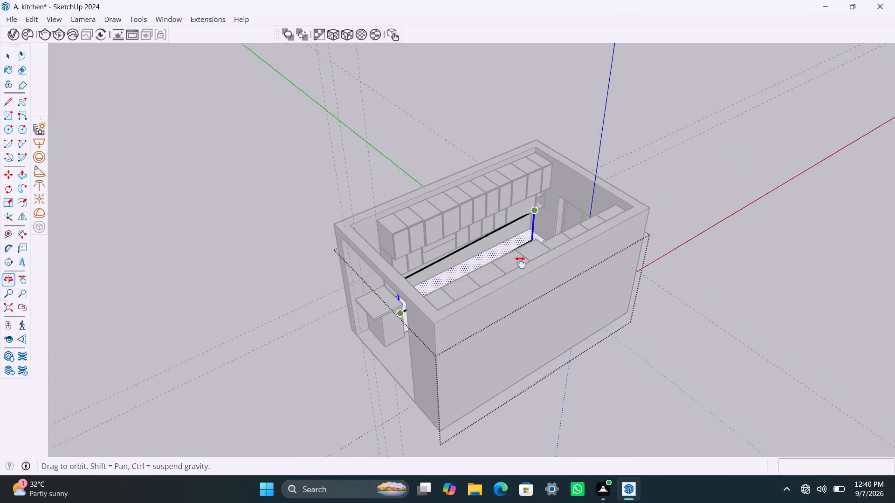
middle_click_drag(520, 263, 516, 277, "shift")
scroll(516, 284, "up", 11)
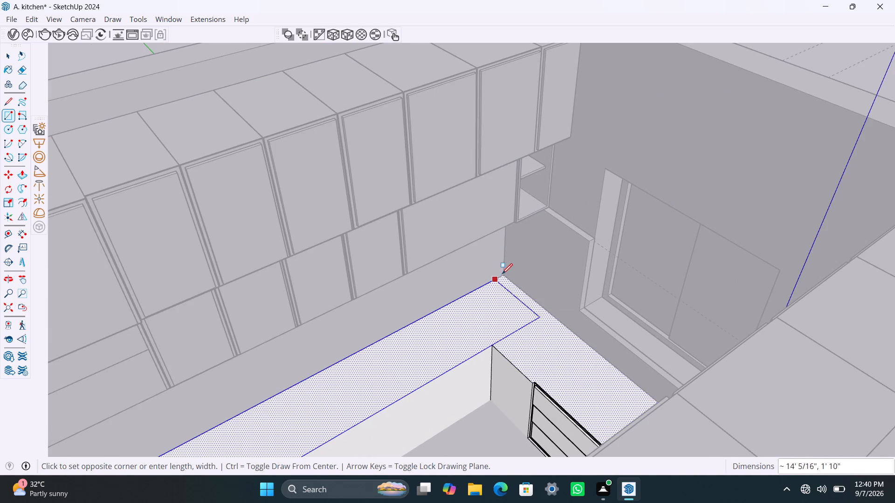
left_click(504, 273)
key("space")
Make the rectangle on the long counter run a group.
double_click(495, 324)
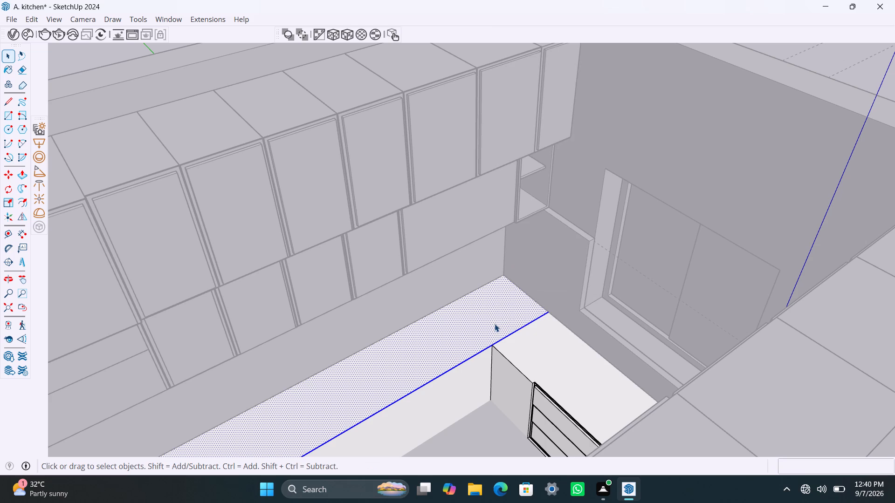
right_click(495, 324)
left_click(541, 140)
Extrude the grouped countertop rectangle on the long run 2" upward into a slab.
triple_click(498, 315)
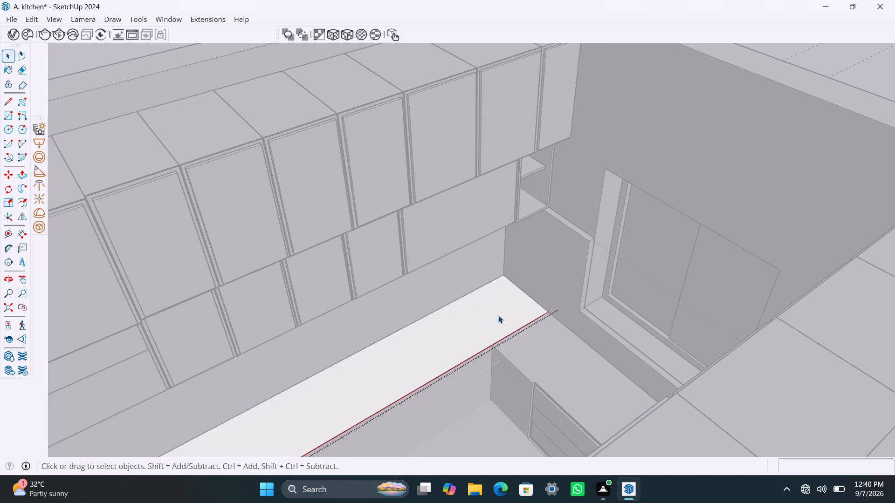
key("p")
left_click(499, 314)
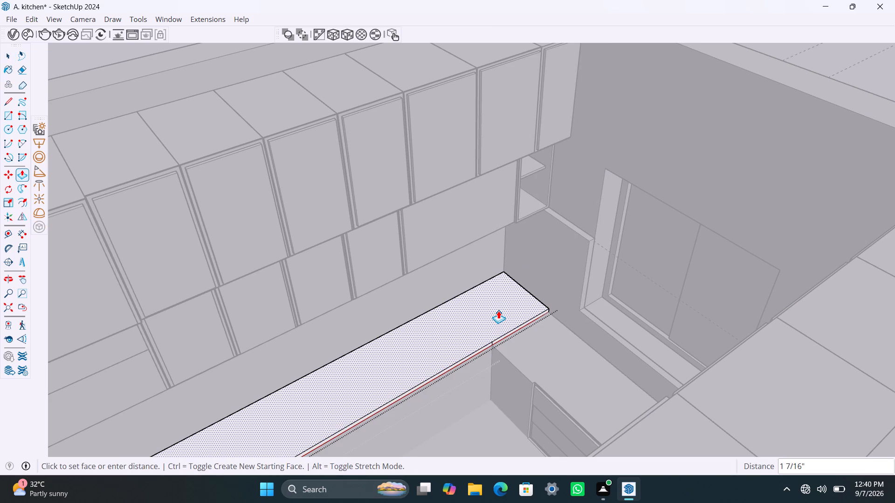
type("2\"")
key("Return")
key("space")
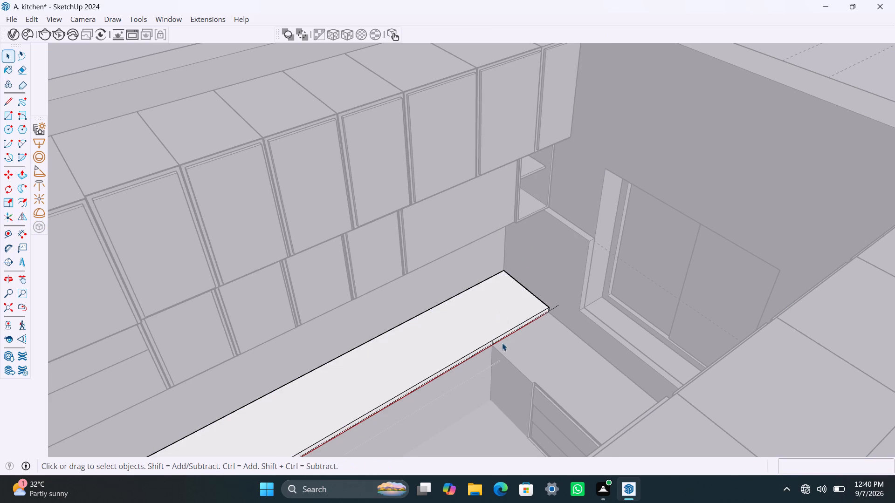
Extend the corner section of the long-run slab's front face about 7'10" along the window-wall counter to the opposite wall.
scroll(497, 333, "up", 13)
left_click(498, 338)
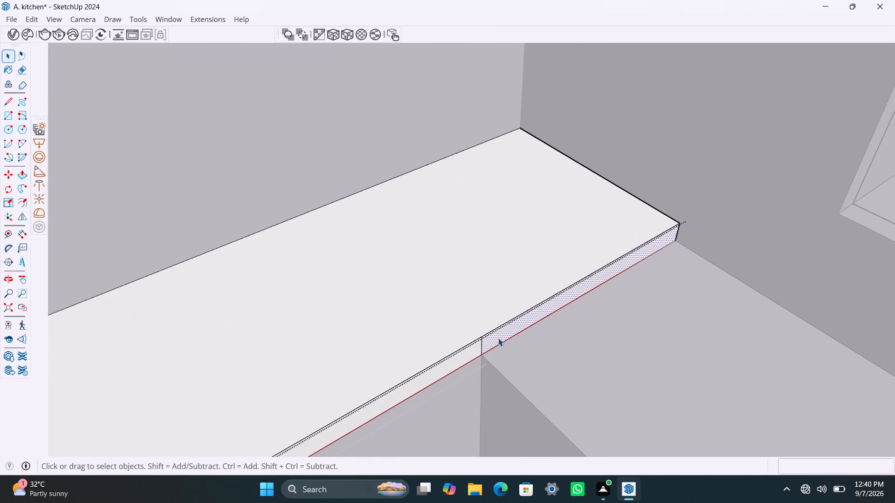
key("p")
left_click(498, 338)
scroll(601, 403, "down", 4)
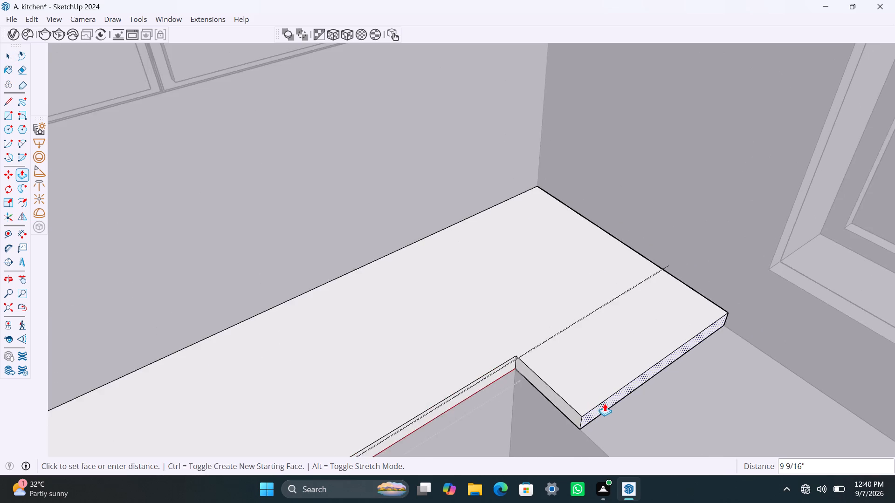
scroll(606, 404, "down", 4)
scroll(679, 417, "down", 11)
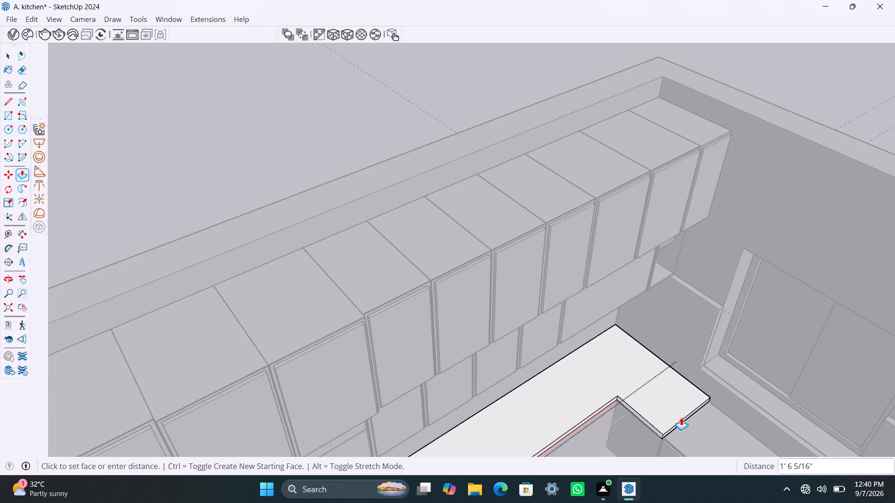
scroll(681, 417, "down", 11)
middle_click_drag(682, 396, 707, 403)
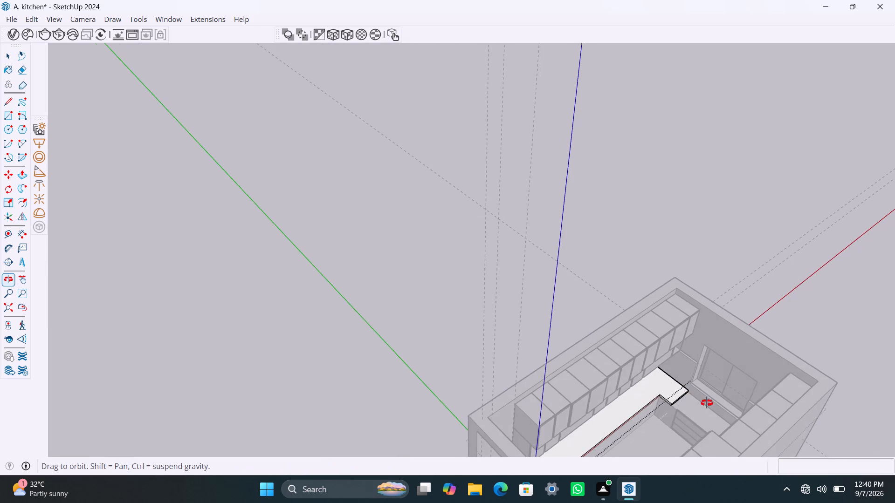
middle_click_drag(707, 403, 865, 410)
scroll(725, 306, "up", 5)
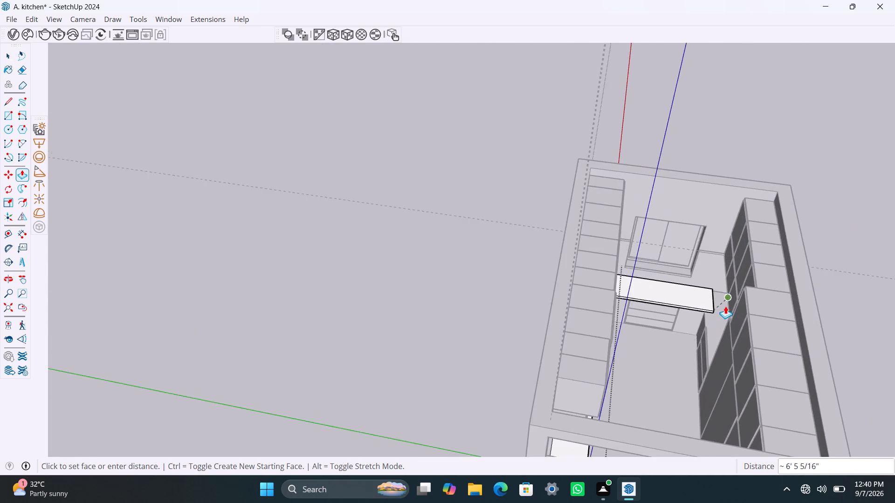
scroll(725, 306, "up", 11)
middle_click_drag(725, 299, 760, 283)
scroll(762, 280, "up", 3)
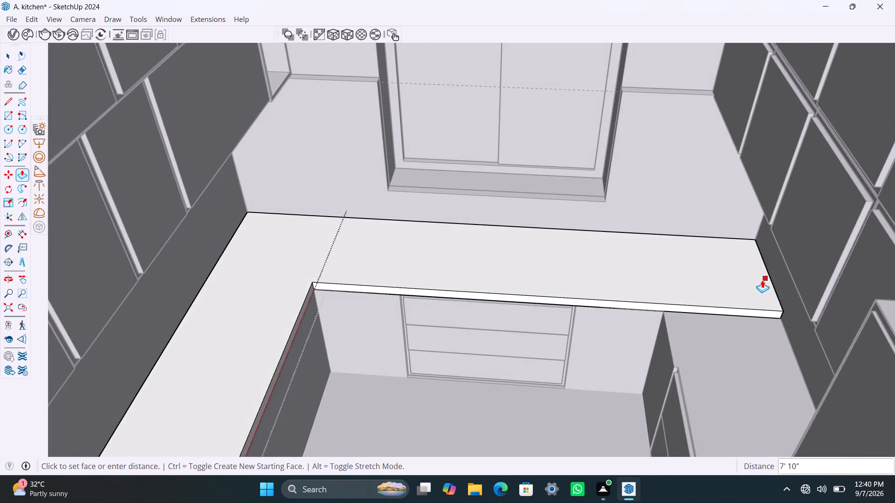
scroll(762, 280, "up", 1)
left_click(777, 279)
key("space")
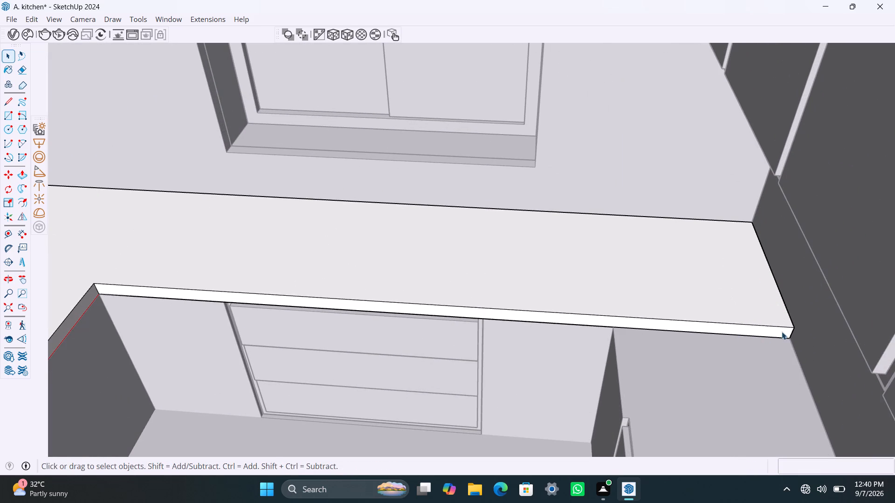
Copy the slab's vertical front edge at the opposite wall about 1'11" back along the face to the opposite counter's inner corner.
left_click(793, 333)
key("m")
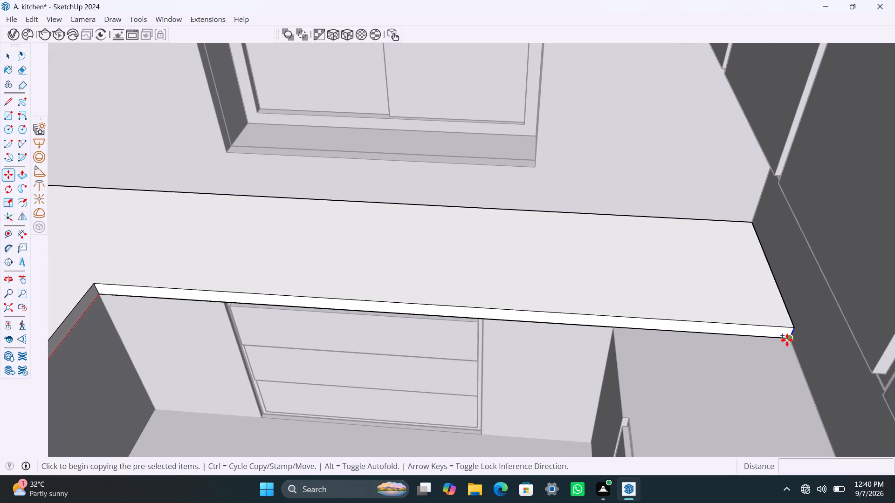
left_click(787, 340)
left_click(616, 331)
key("space")
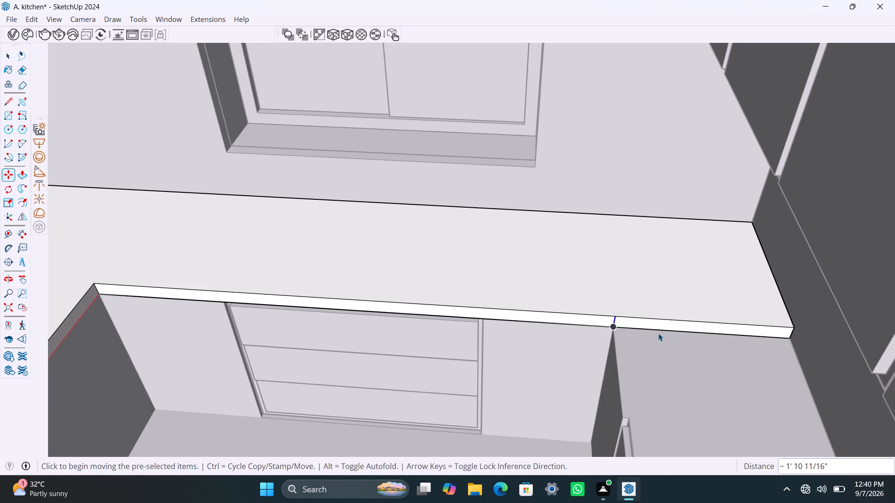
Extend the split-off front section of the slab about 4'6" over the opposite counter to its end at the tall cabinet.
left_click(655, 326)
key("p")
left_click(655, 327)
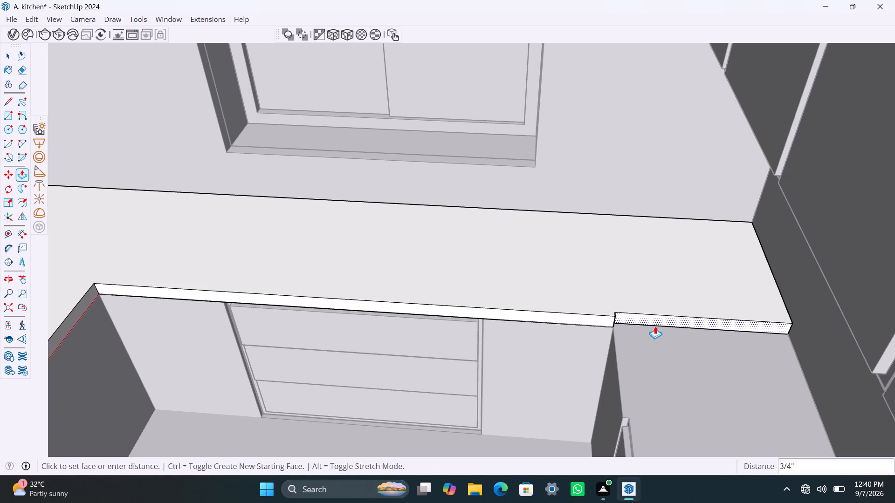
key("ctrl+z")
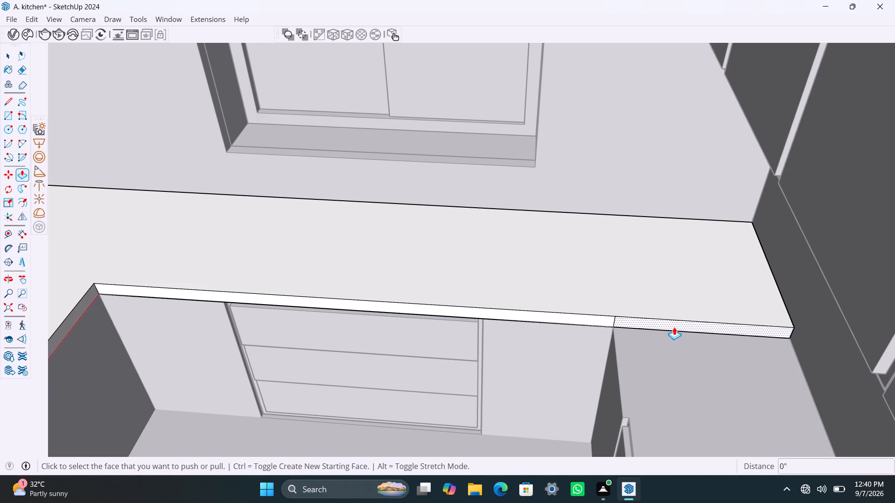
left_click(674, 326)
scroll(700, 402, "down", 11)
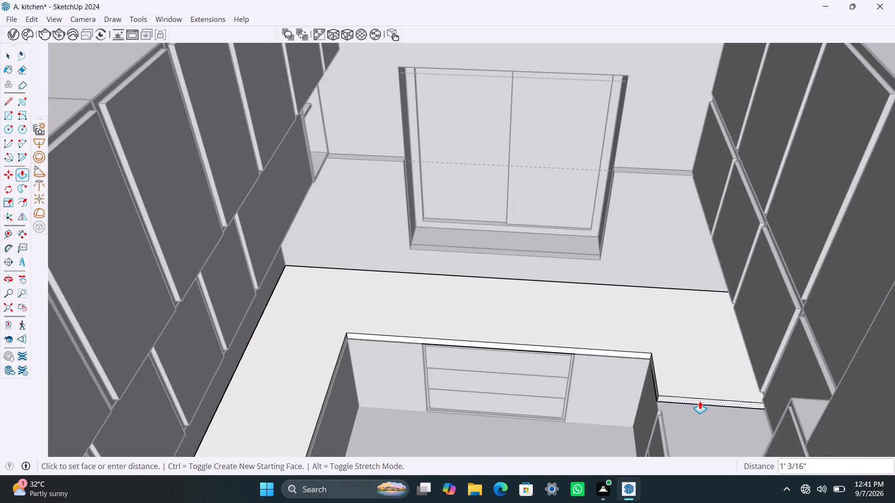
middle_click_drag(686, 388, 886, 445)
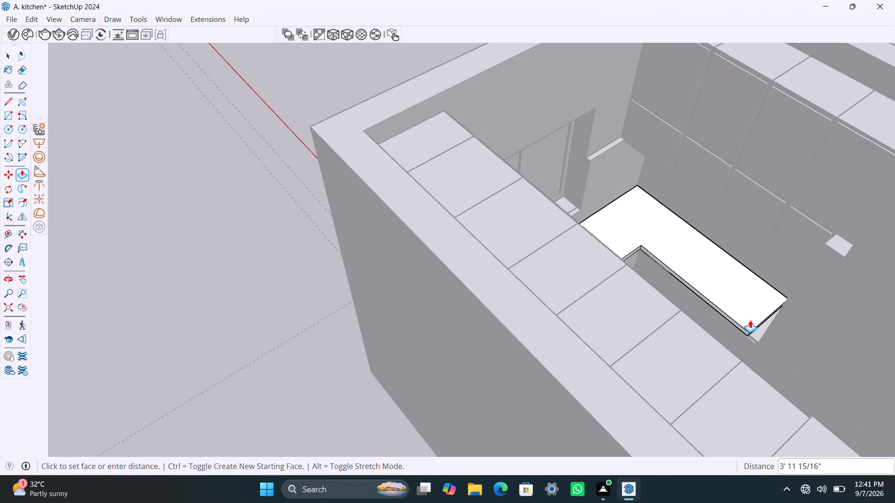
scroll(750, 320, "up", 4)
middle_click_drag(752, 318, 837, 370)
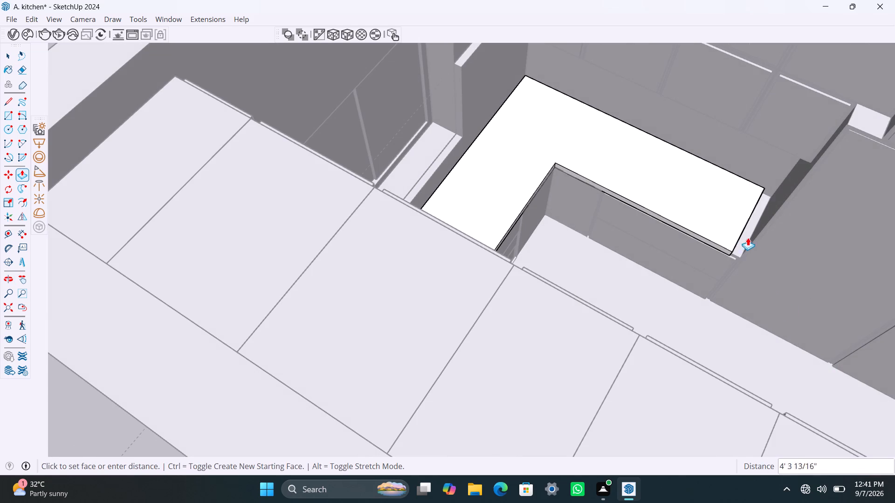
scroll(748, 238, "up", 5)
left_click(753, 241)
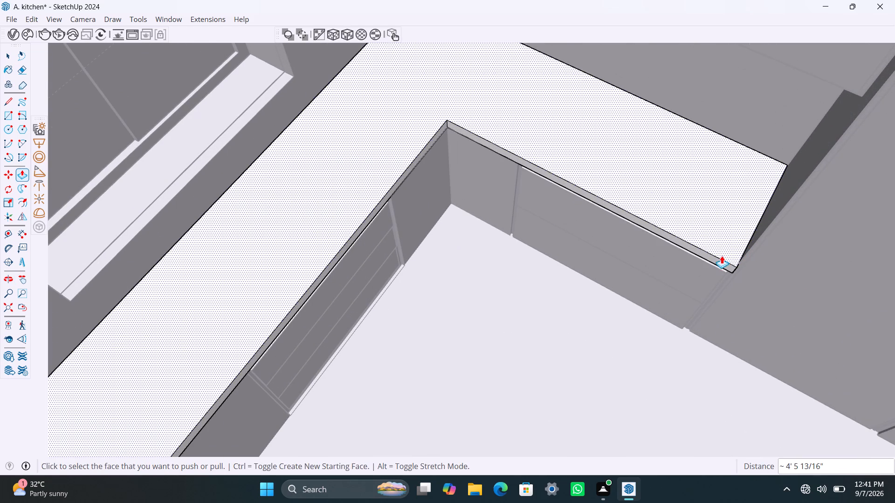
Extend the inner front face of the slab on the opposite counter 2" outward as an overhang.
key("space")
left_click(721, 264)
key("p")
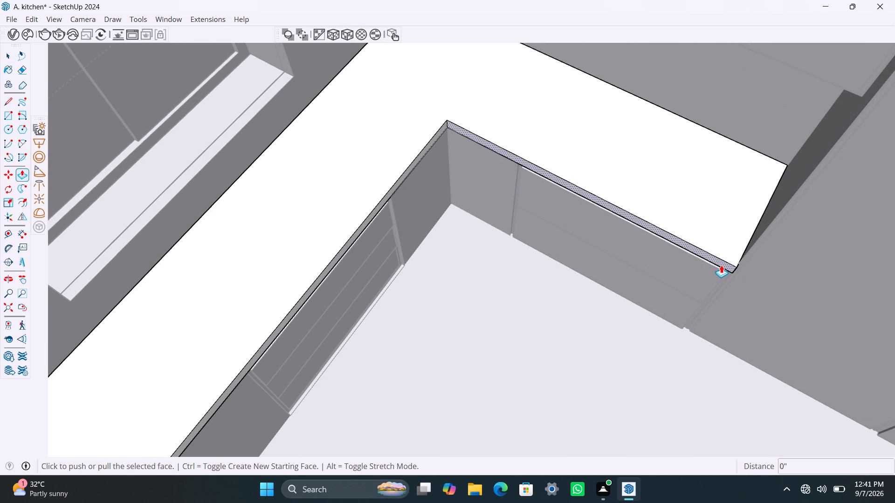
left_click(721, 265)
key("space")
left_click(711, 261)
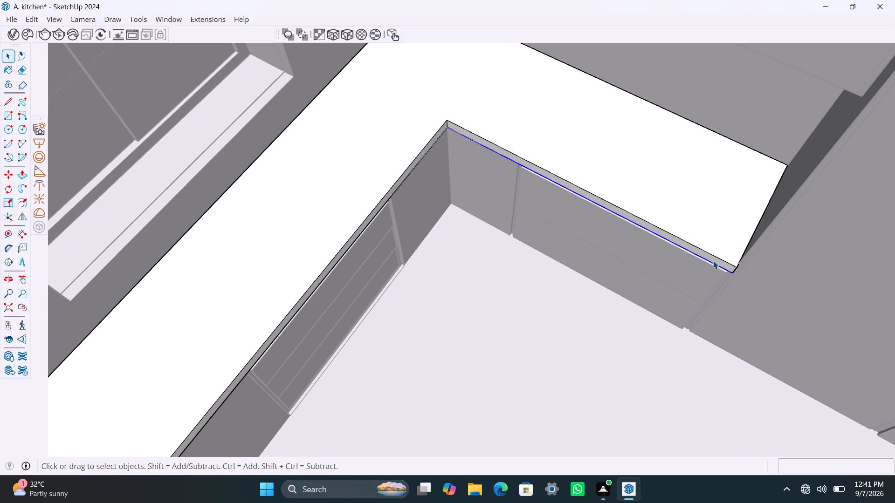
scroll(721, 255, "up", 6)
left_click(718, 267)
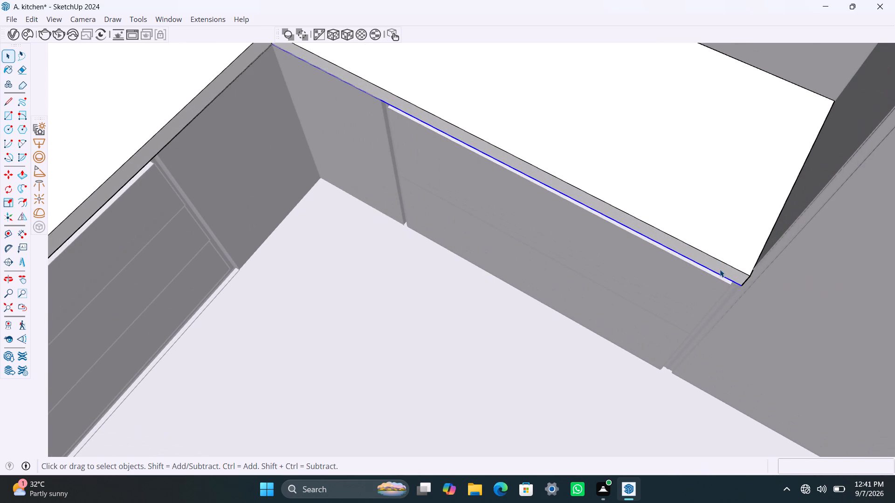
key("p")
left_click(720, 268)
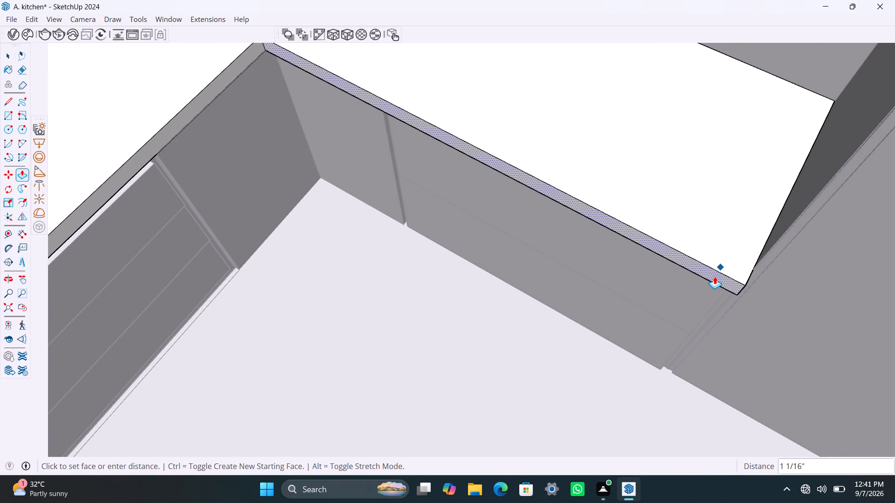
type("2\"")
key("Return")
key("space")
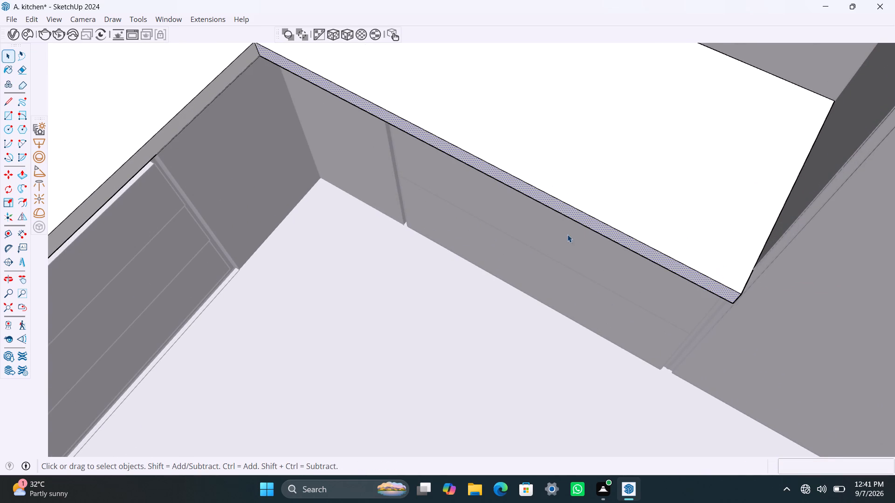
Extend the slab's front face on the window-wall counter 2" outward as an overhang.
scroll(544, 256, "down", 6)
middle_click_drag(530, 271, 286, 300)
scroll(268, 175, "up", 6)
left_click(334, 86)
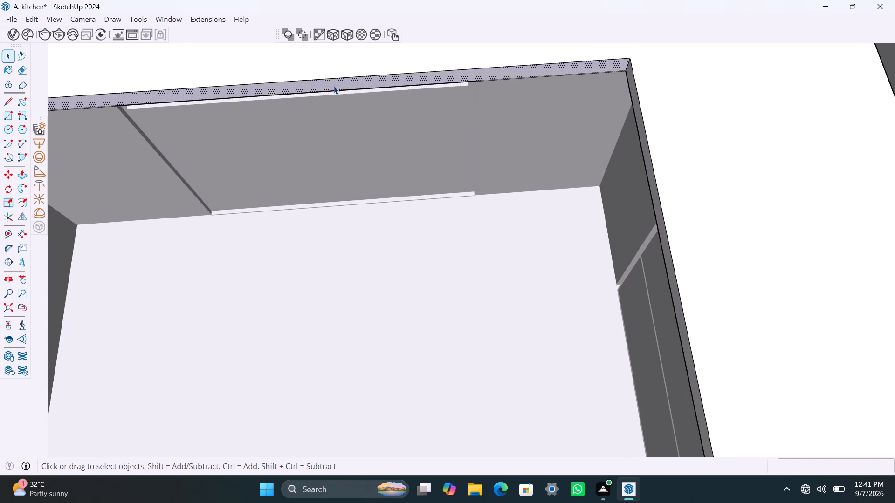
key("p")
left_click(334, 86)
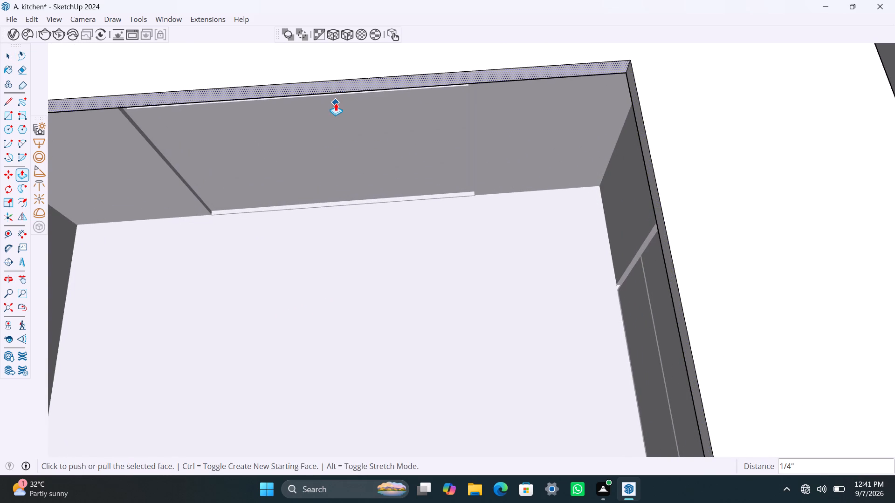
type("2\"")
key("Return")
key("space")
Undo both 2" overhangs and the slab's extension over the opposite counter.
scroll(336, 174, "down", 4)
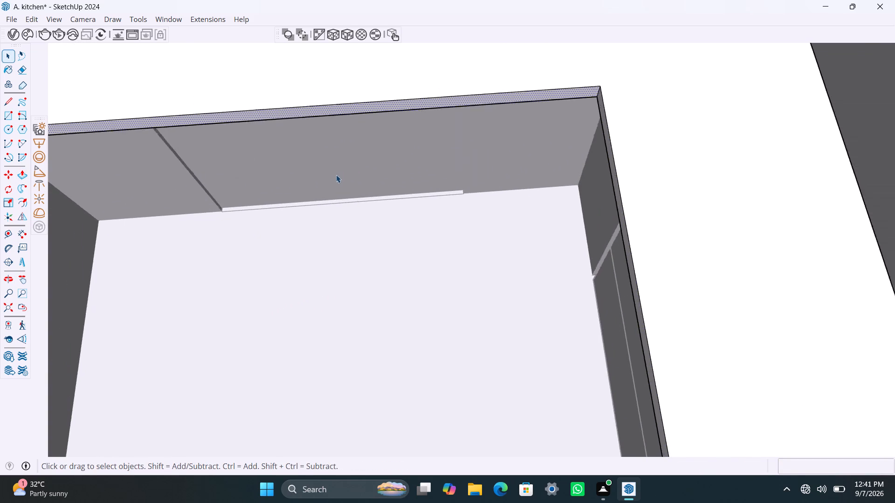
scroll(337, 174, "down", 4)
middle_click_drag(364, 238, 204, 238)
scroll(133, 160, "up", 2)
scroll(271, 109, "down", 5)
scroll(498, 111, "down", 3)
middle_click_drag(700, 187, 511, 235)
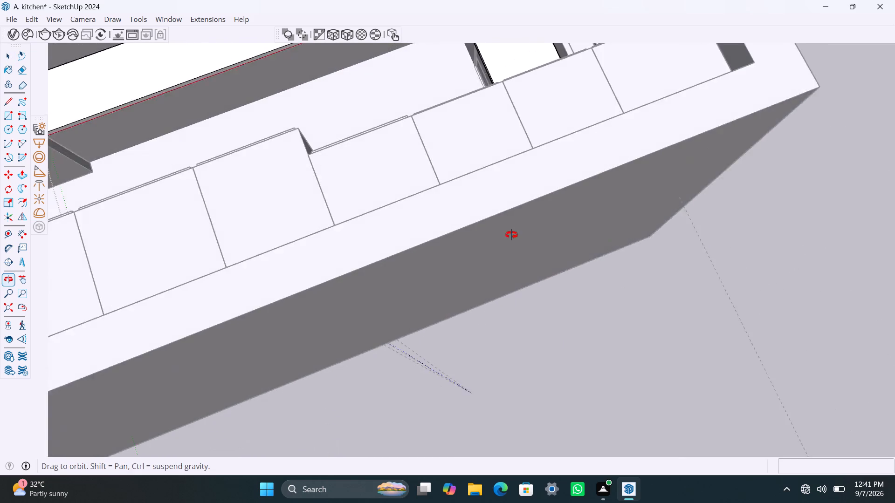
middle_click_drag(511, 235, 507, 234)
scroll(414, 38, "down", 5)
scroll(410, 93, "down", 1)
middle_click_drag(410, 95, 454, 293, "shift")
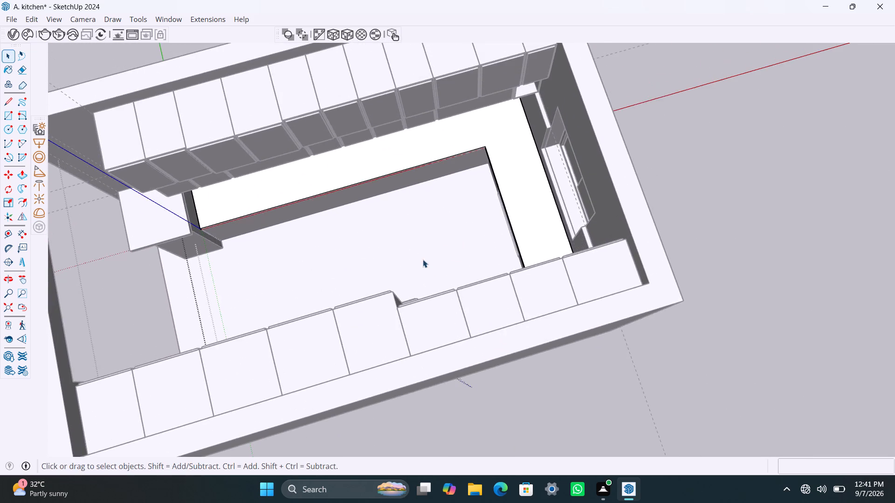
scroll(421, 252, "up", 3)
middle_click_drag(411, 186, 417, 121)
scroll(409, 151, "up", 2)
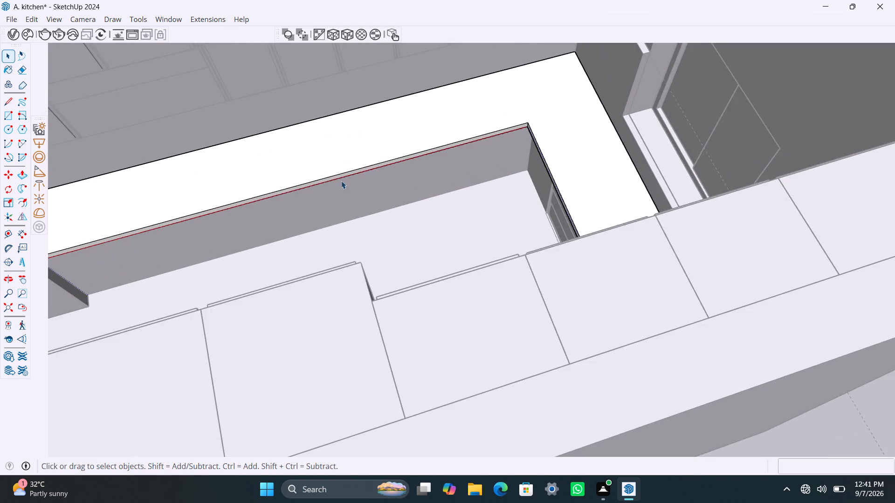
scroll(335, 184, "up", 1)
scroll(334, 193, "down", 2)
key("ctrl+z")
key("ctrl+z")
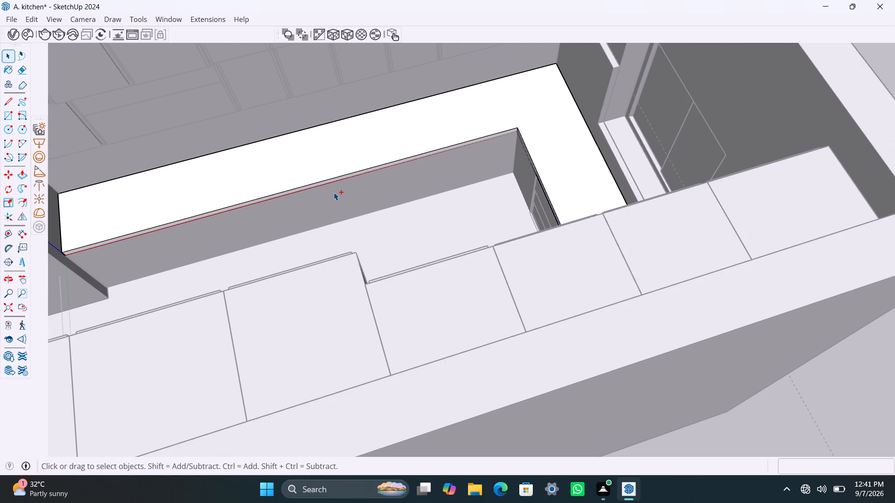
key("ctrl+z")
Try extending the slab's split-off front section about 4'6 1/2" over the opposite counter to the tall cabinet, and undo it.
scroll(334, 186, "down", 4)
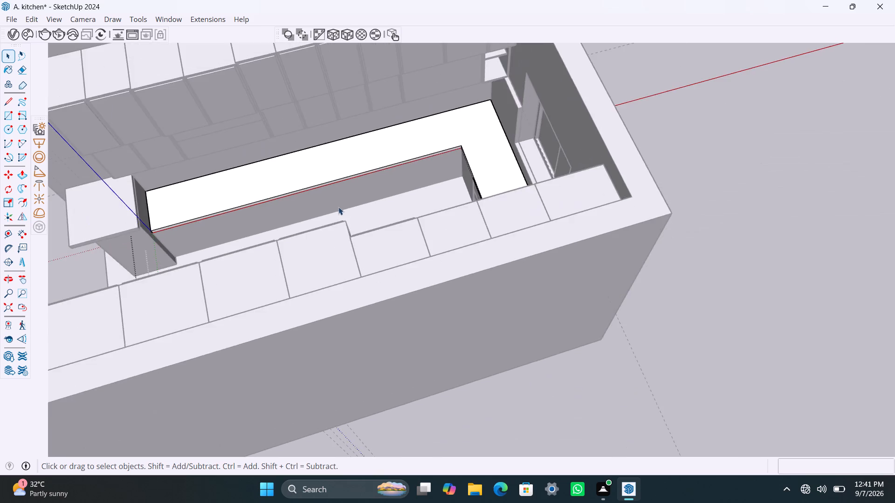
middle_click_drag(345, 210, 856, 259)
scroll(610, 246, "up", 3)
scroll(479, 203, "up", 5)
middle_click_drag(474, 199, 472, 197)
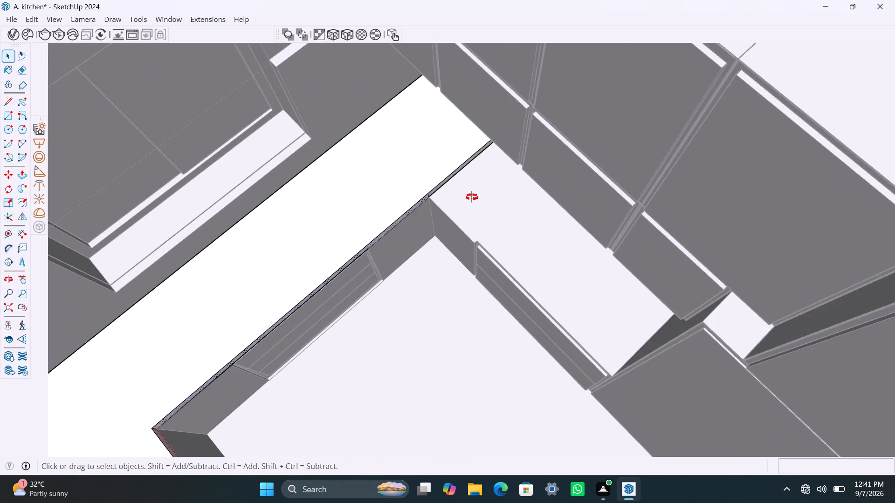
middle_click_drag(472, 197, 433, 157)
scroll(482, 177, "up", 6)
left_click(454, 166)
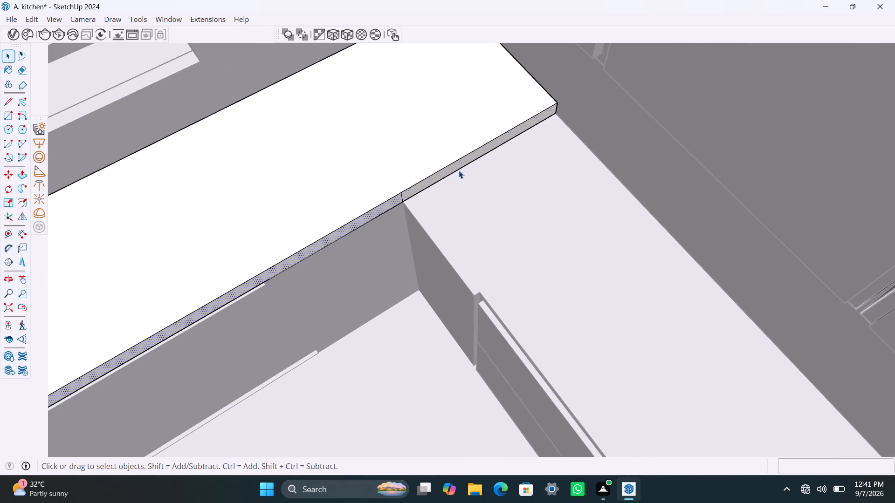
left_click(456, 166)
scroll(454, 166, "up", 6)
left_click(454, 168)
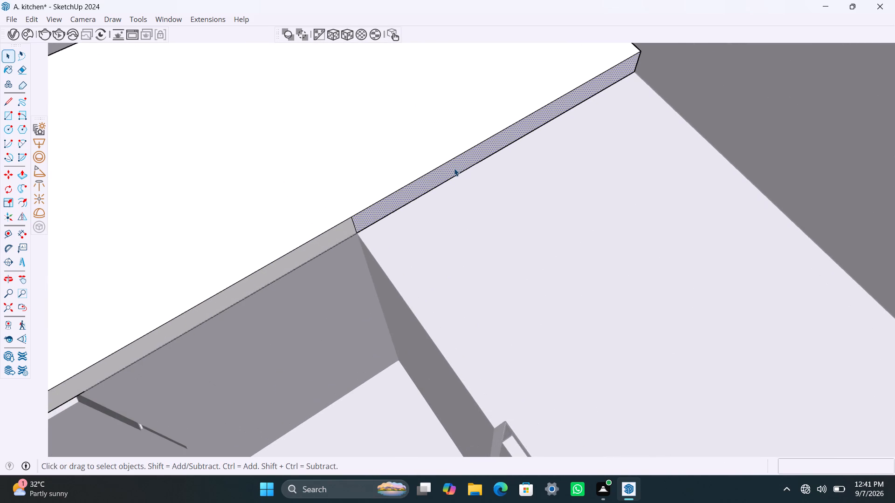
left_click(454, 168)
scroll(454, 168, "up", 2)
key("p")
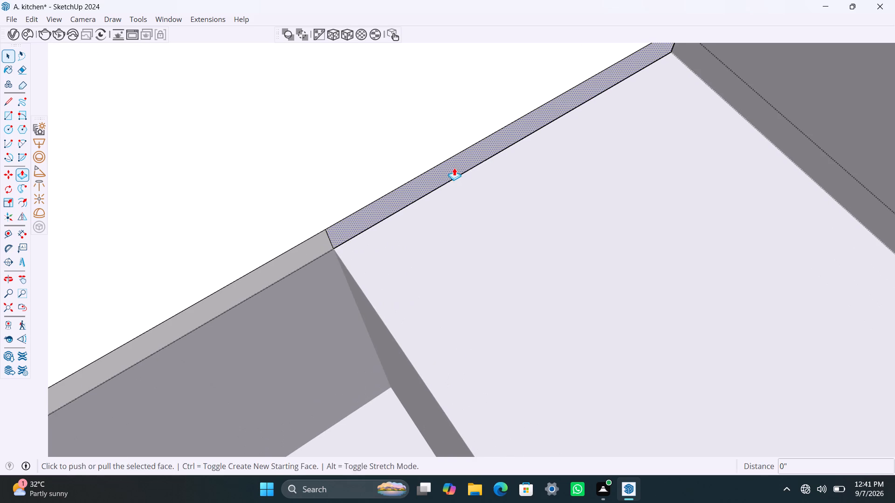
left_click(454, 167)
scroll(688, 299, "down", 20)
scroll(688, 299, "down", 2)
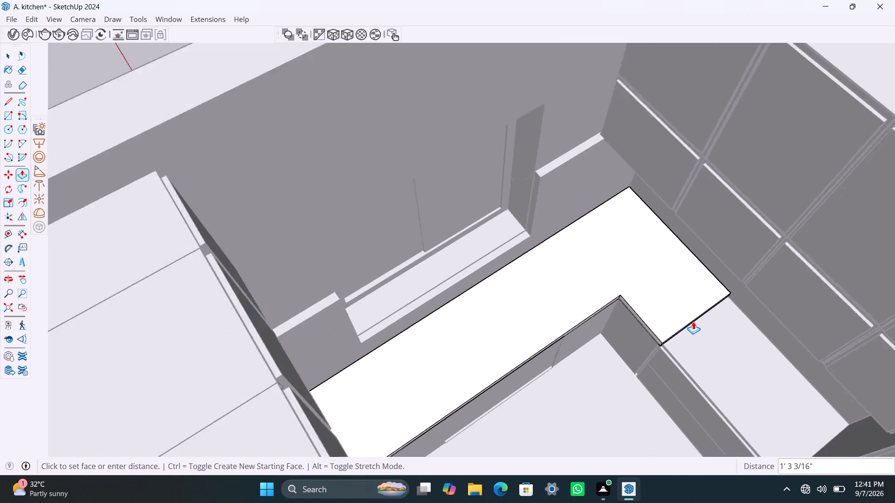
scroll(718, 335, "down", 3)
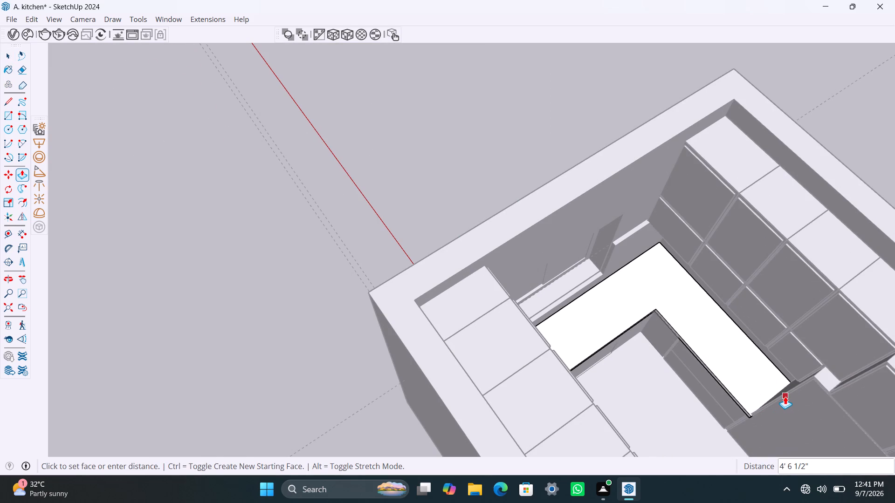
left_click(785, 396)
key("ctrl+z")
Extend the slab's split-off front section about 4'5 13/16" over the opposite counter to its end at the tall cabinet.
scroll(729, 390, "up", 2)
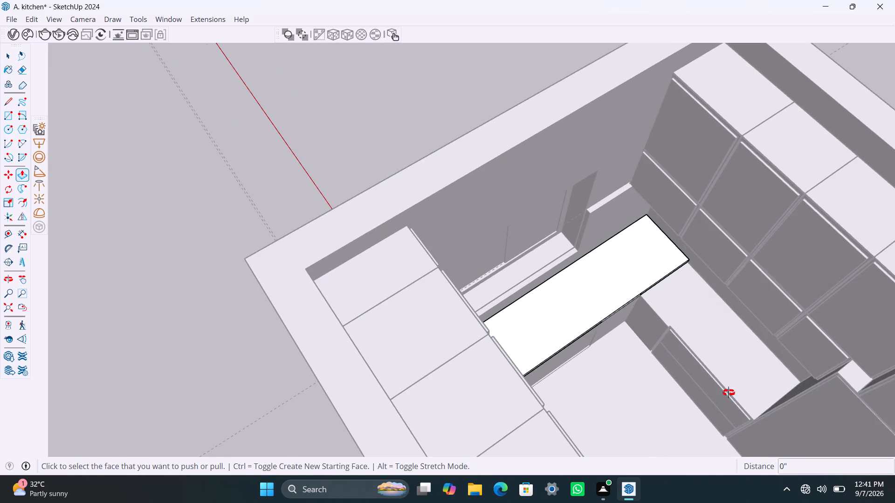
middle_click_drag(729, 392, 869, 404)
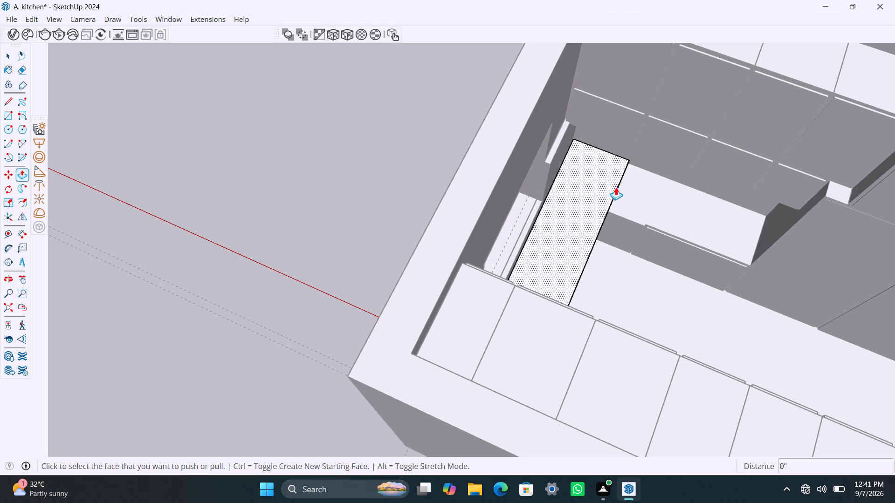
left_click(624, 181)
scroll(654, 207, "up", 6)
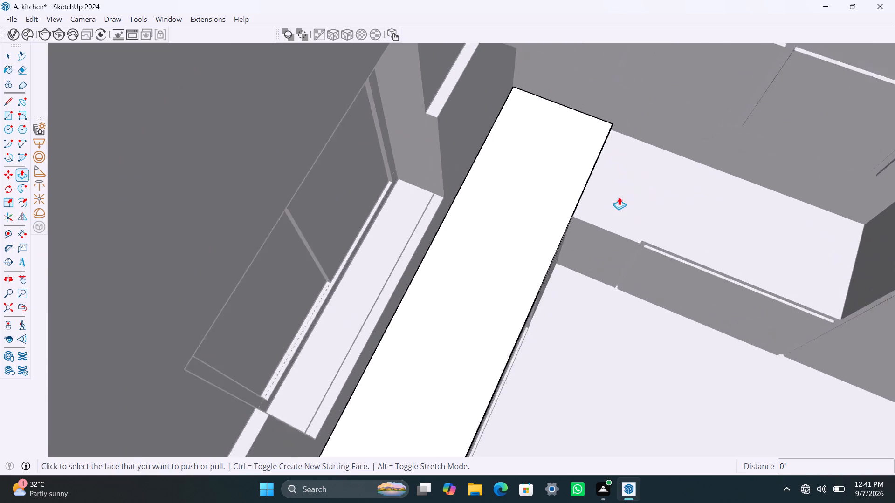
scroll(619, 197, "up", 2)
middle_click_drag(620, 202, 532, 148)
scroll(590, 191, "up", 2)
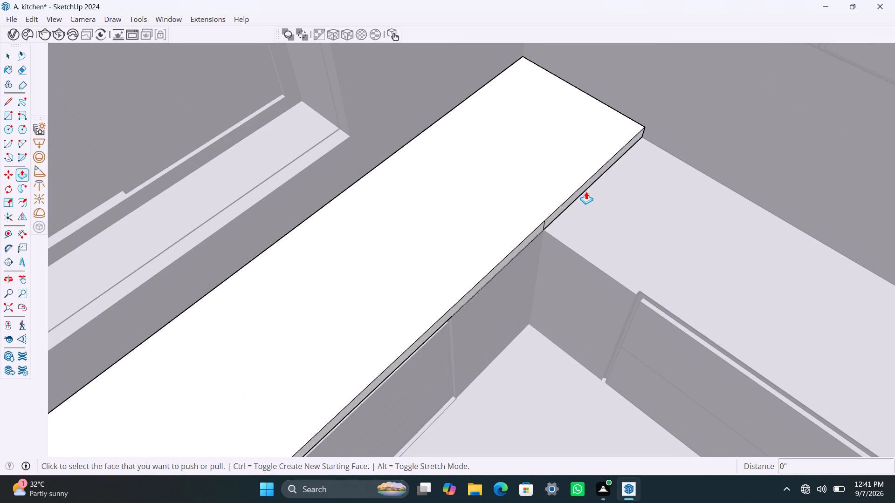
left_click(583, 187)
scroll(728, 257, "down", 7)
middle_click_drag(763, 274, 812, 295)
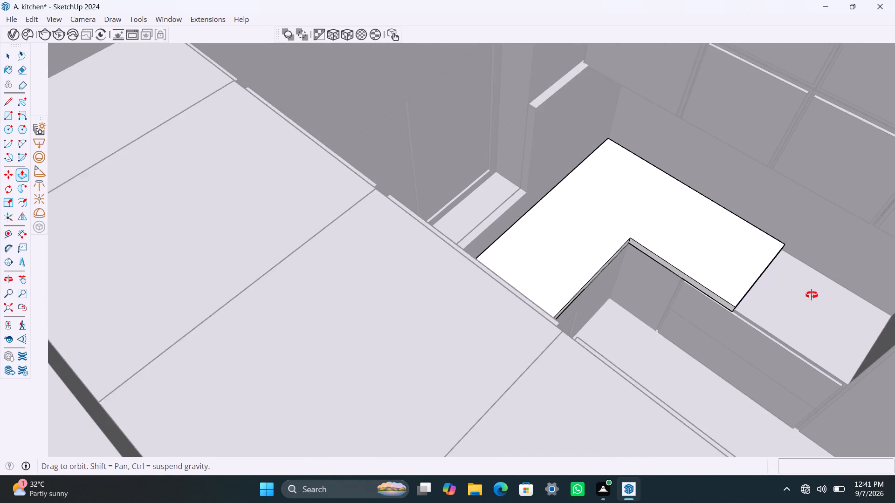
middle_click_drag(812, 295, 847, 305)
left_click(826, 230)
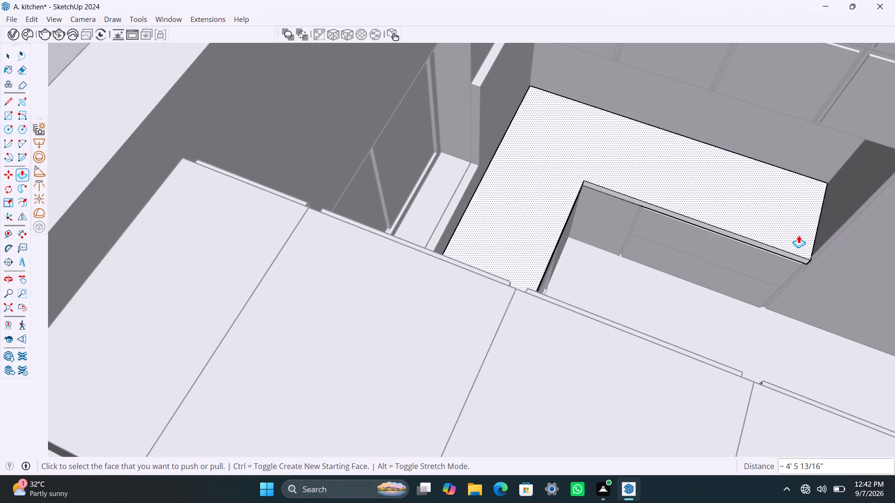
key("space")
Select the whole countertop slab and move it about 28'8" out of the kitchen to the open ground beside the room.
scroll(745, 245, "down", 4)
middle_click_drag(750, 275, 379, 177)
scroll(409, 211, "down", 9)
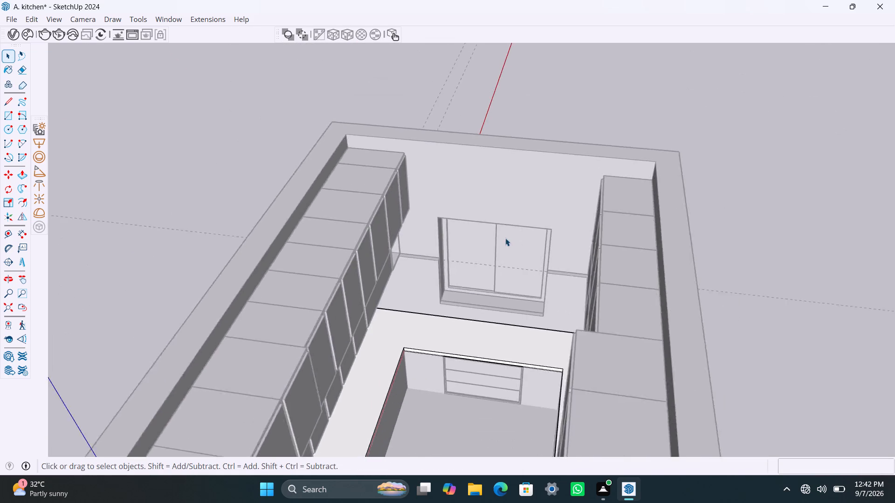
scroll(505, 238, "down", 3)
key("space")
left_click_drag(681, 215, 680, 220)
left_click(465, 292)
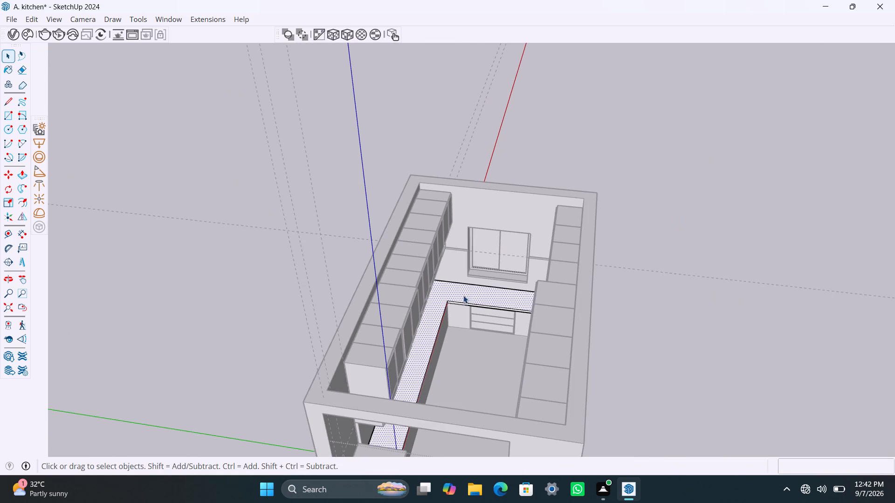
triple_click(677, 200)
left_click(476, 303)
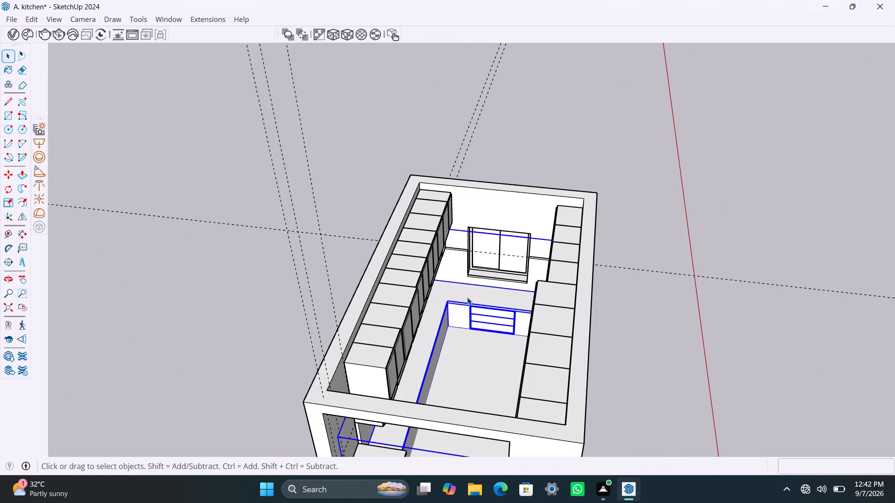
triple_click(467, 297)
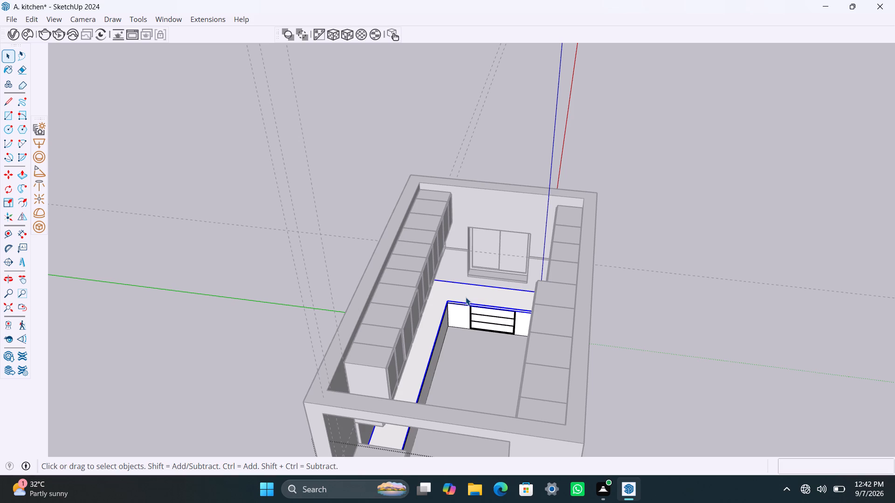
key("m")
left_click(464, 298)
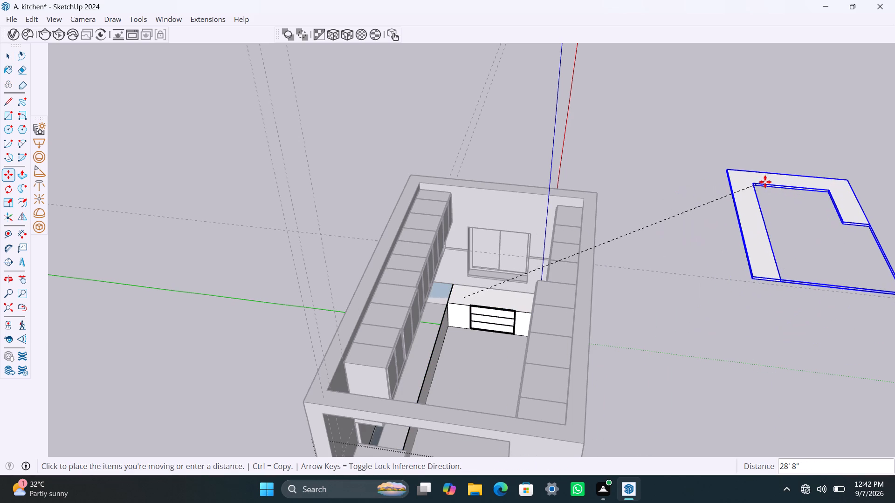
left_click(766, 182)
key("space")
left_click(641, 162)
Examine the tops of the base counters and their corner junction where the slab was lying.
scroll(608, 286, "up", 2)
middle_click_drag(628, 292, 514, 281)
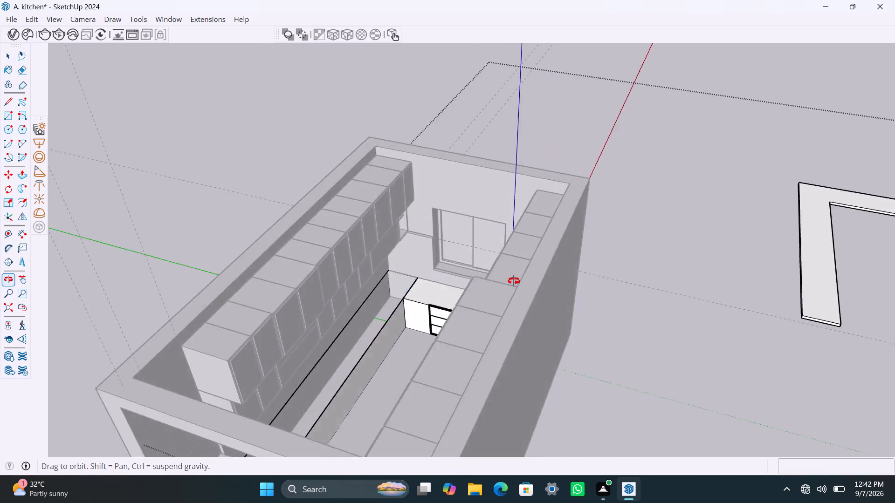
middle_click_drag(514, 281, 453, 307)
middle_click_drag(540, 256, 592, 317)
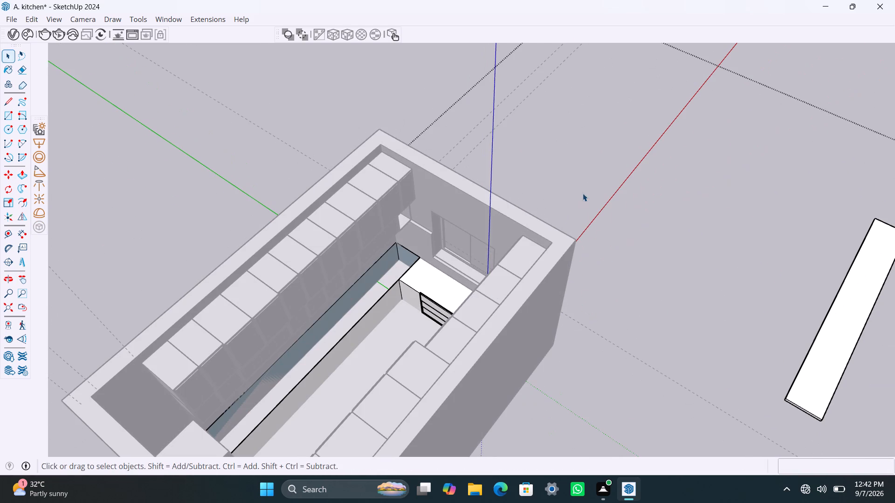
double_click(583, 192)
key("space")
scroll(321, 356, "up", 2)
middle_click_drag(341, 379, 445, 374)
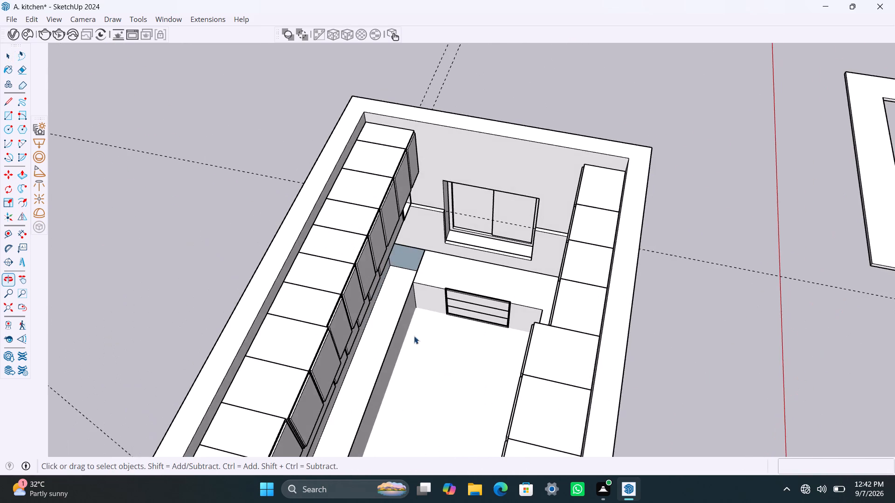
scroll(413, 272, "up", 2)
middle_click_drag(485, 275, 321, 310)
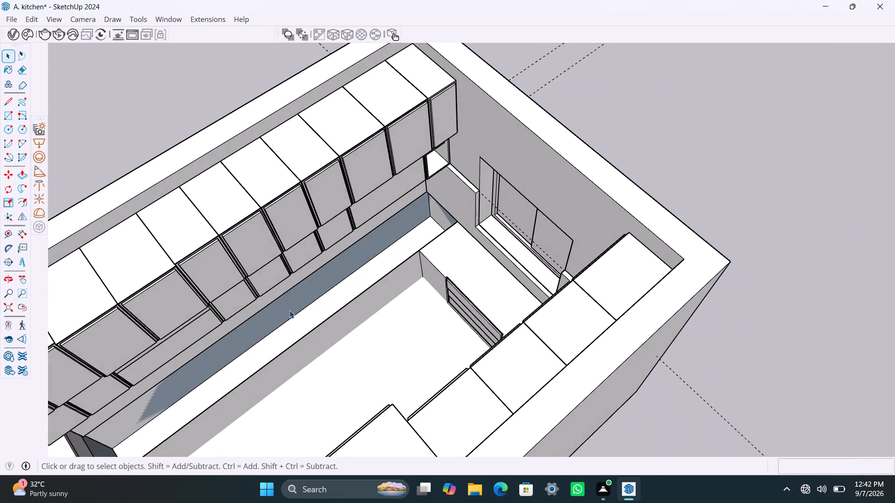
Undo the slab's move and extension and the earlier slab construction, back to the bare counter tops.
key("ctrl+z")
key("ctrl+z")
key("ctrl+z")
key("ctrl+z")
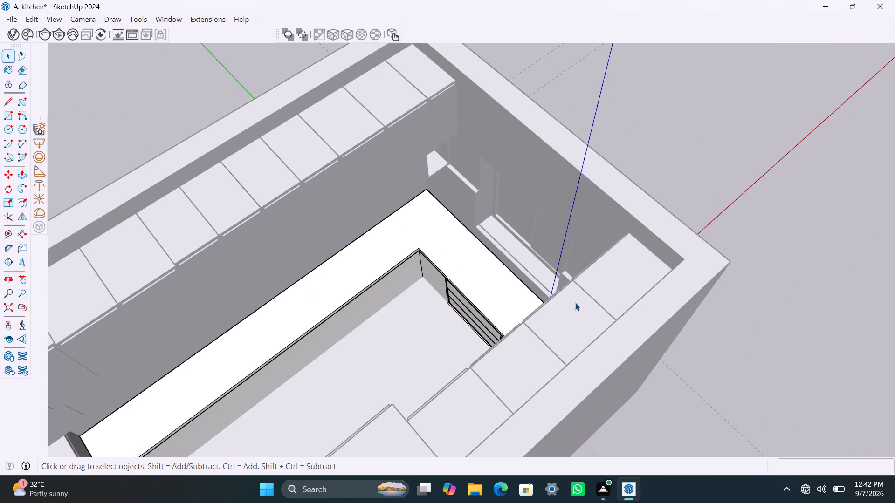
key("ctrl+z")
key("ctrl+z")
key("ctrl+z")
key("ctrl+z")
key("ctrl+z")
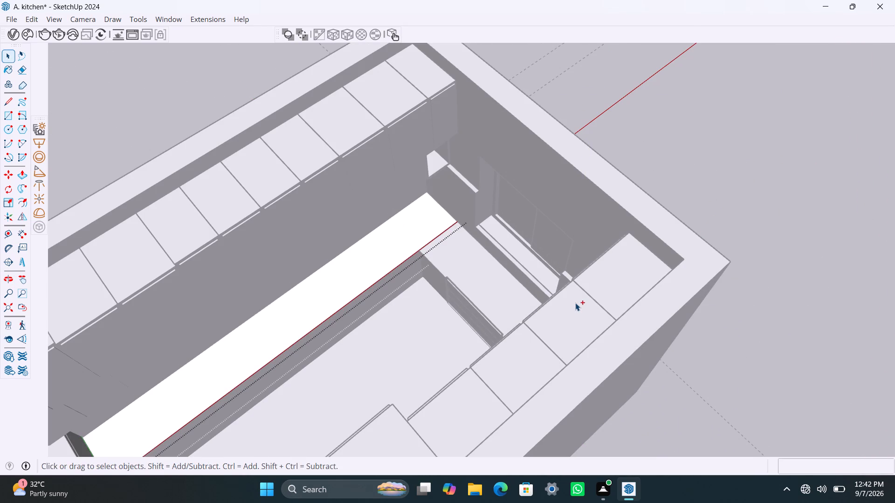
key("ctrl+z")
key("ctrl+z")
key("ctrl+z")
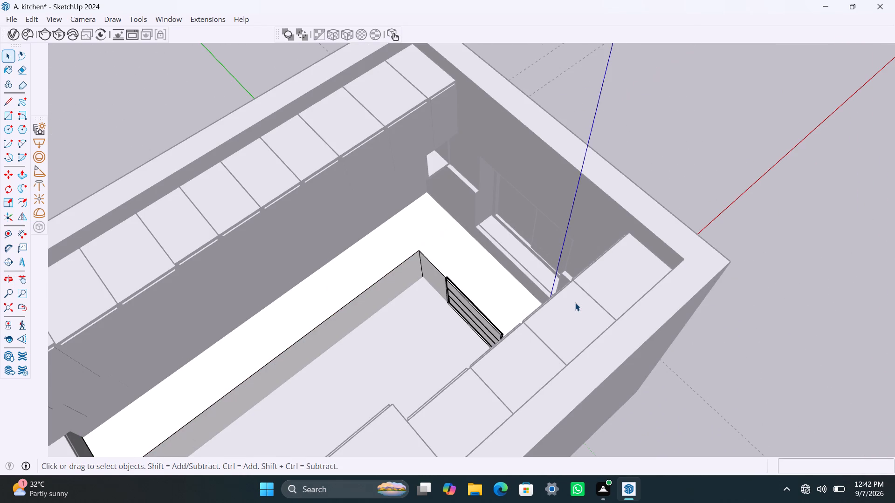
Select the front face of the long base counter beside the tall end cabinet.
scroll(368, 347, "up", 2)
scroll(399, 294, "down", 6)
middle_click_drag(599, 259, 486, 317)
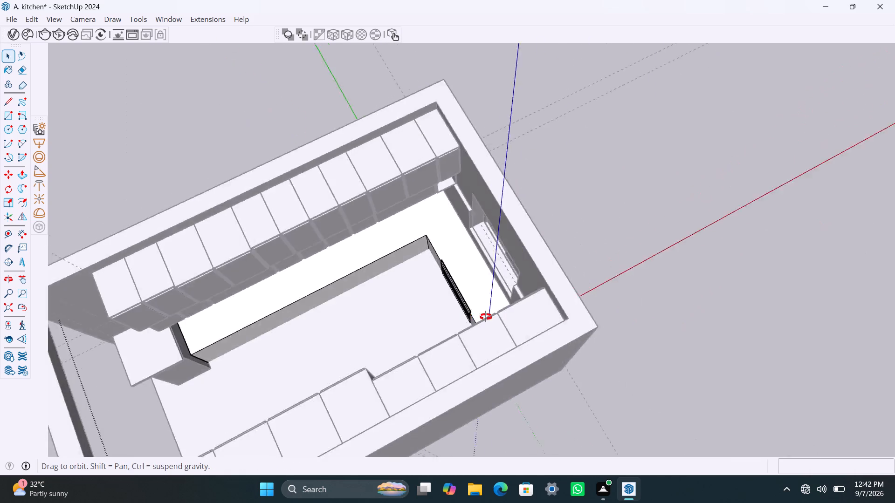
middle_click_drag(486, 317, 450, 313)
scroll(301, 221, "up", 4)
middle_click_drag(310, 258, 420, 305)
scroll(310, 337, "up", 2)
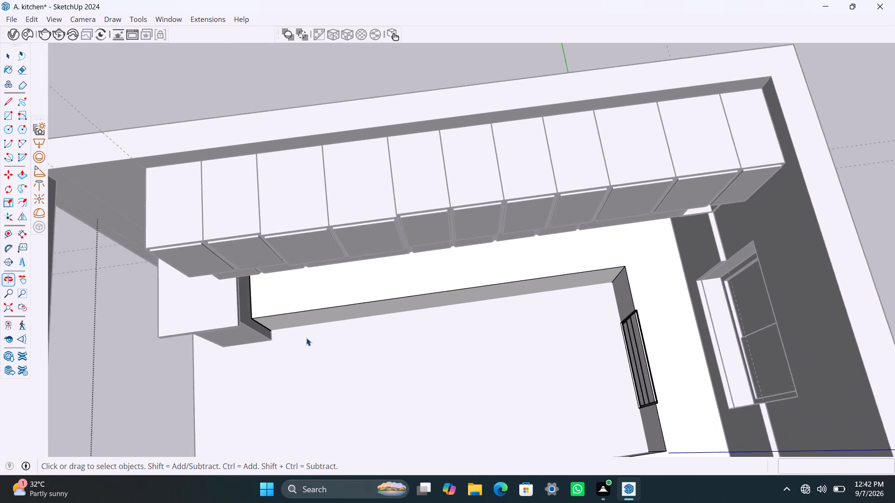
scroll(306, 338, "up", 2)
middle_click_drag(267, 347, 180, 249)
scroll(331, 255, "up", 4)
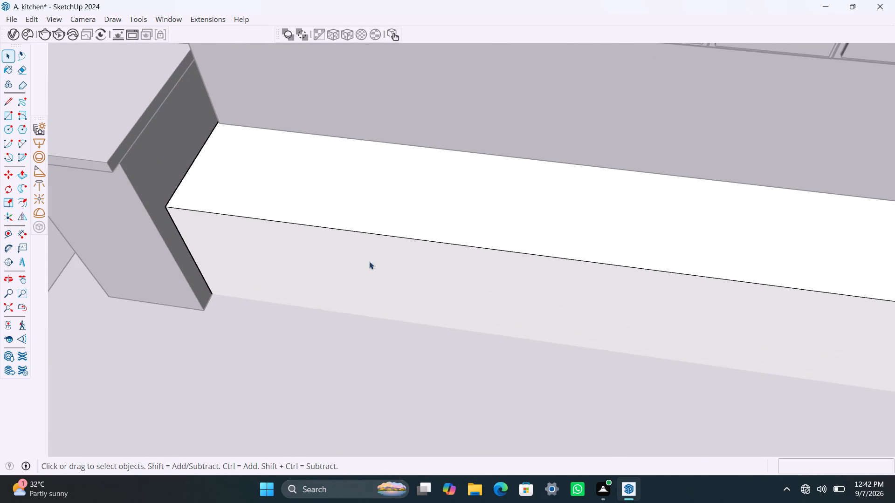
middle_click_drag(410, 293, 441, 312)
left_click(339, 313)
scroll(239, 282, "up", 1)
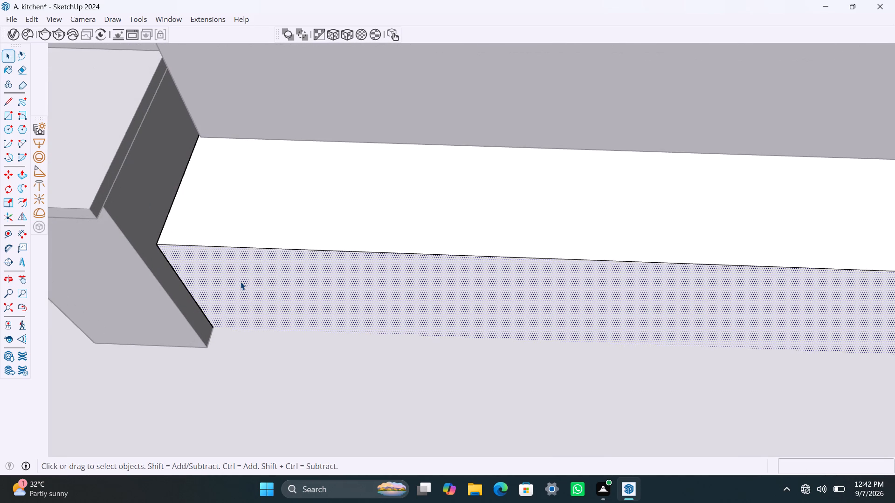
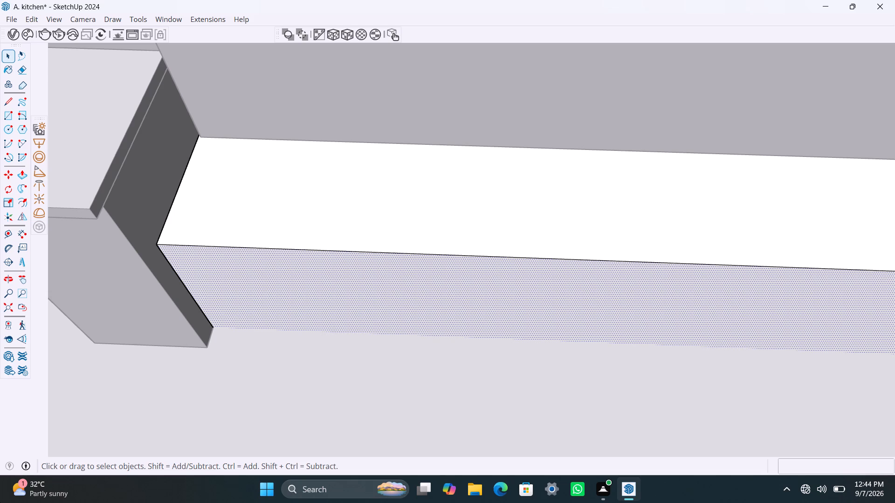
Examine the long base counter's front face and its junction with the tall end cabinet from above and close up.
scroll(241, 322, "down", 3)
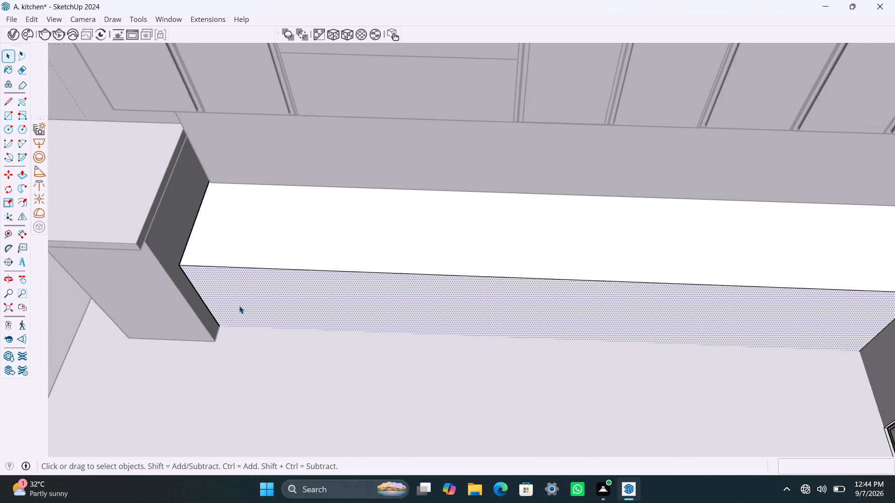
scroll(239, 306, "up", 2)
middle_click_drag(238, 304, 236, 222)
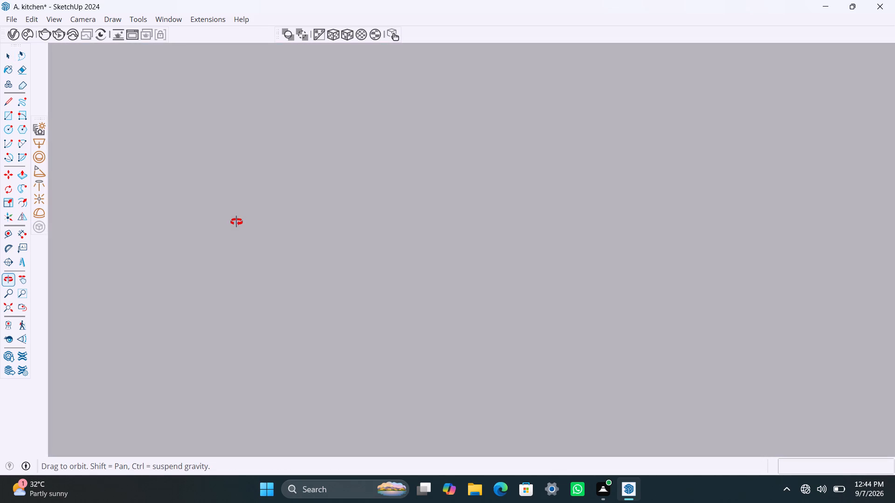
middle_click_drag(236, 222, 278, 272)
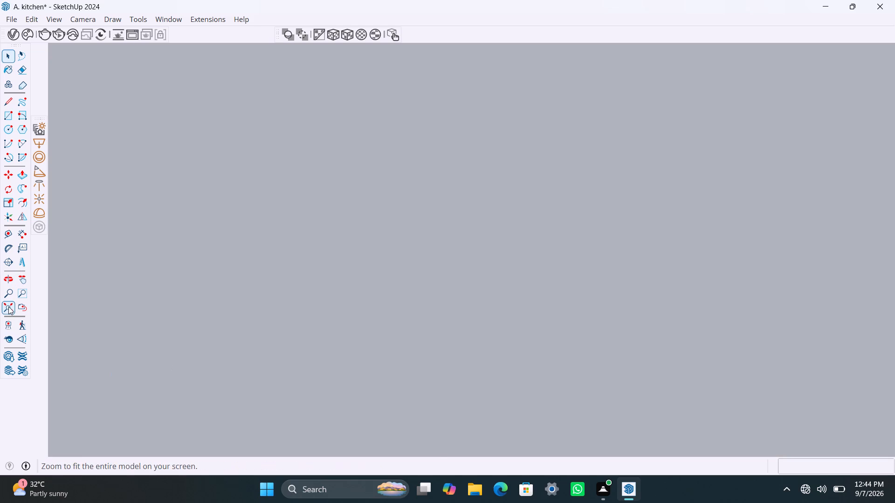
left_click(8, 306)
scroll(459, 248, "down", 3)
middle_click_drag(503, 157, 481, 219)
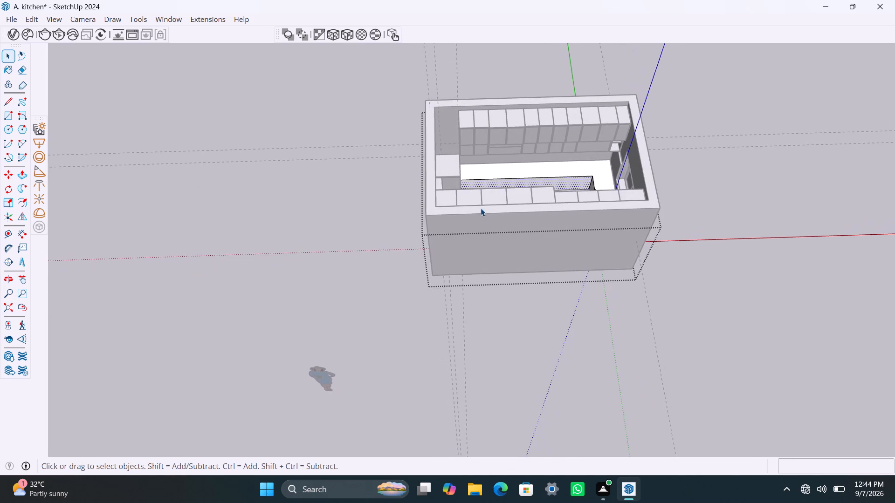
scroll(481, 189, "up", 11)
middle_click_drag(481, 177, 461, 205)
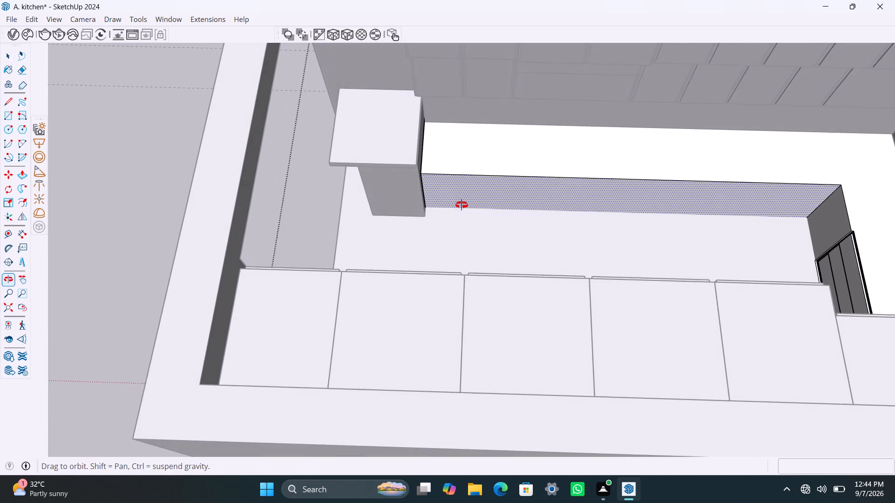
middle_click_drag(461, 205, 462, 205)
scroll(463, 205, "up", 8)
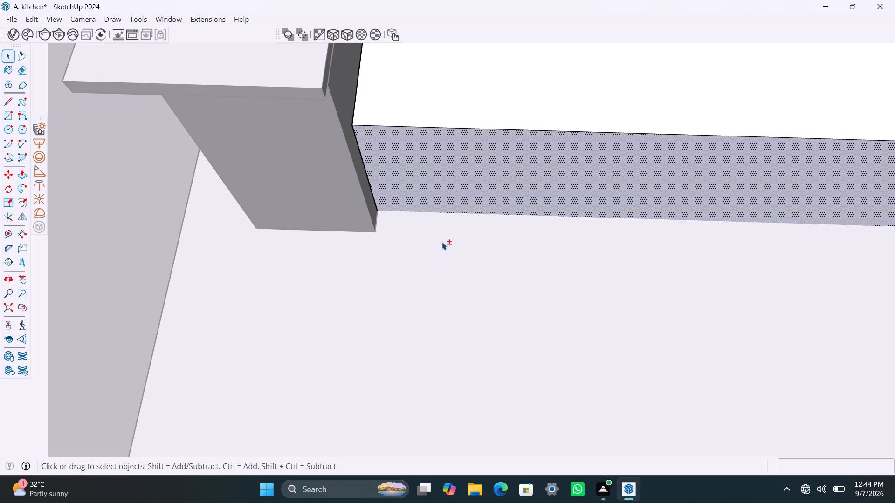
scroll(408, 219, "down", 2)
middle_click_drag(408, 217, 374, 265, "shift")
scroll(374, 265, "down", 1, "shift")
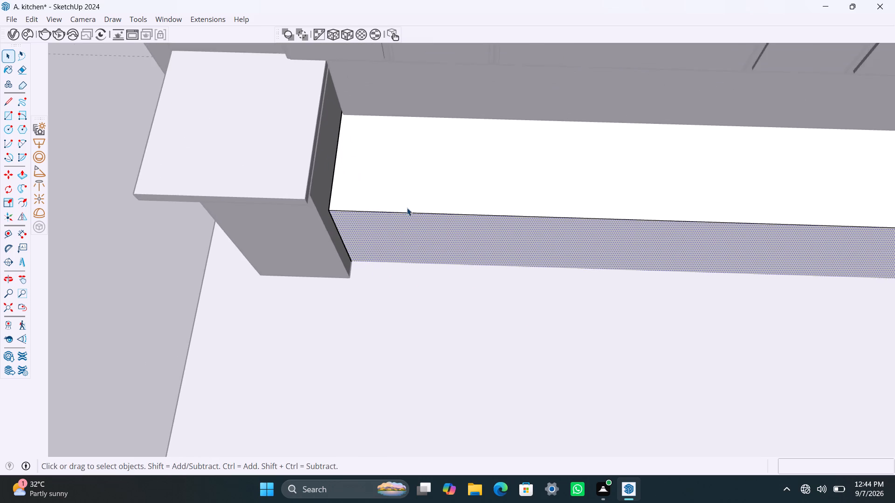
scroll(407, 208, "up", 5)
middle_click_drag(430, 218, 441, 186)
scroll(413, 252, "up", 3)
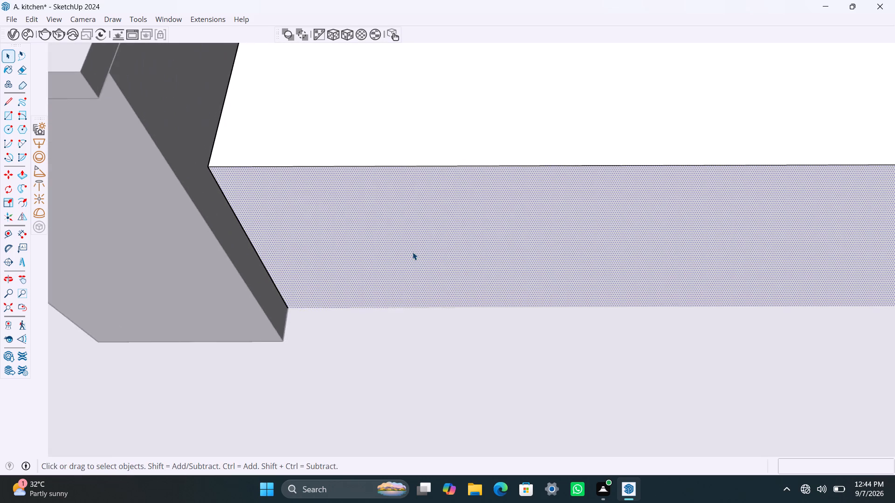
scroll(413, 251, "up", 2)
scroll(413, 251, "down", 8)
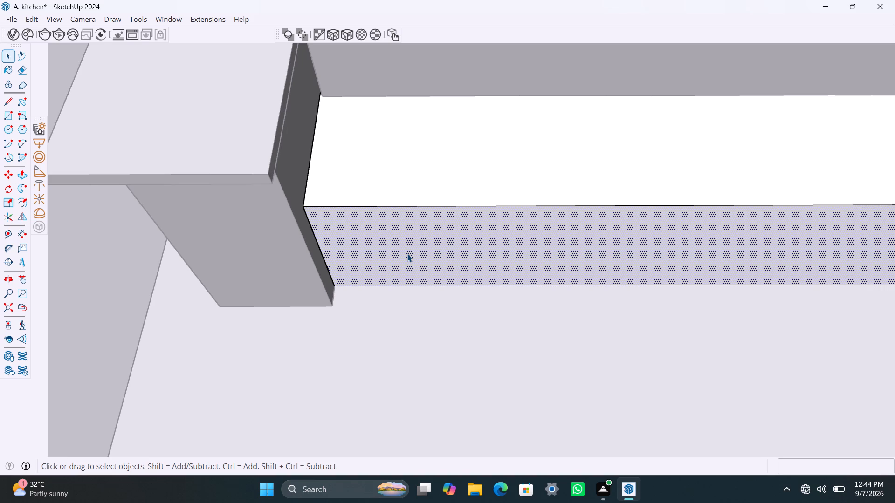
scroll(411, 297, "down", 5)
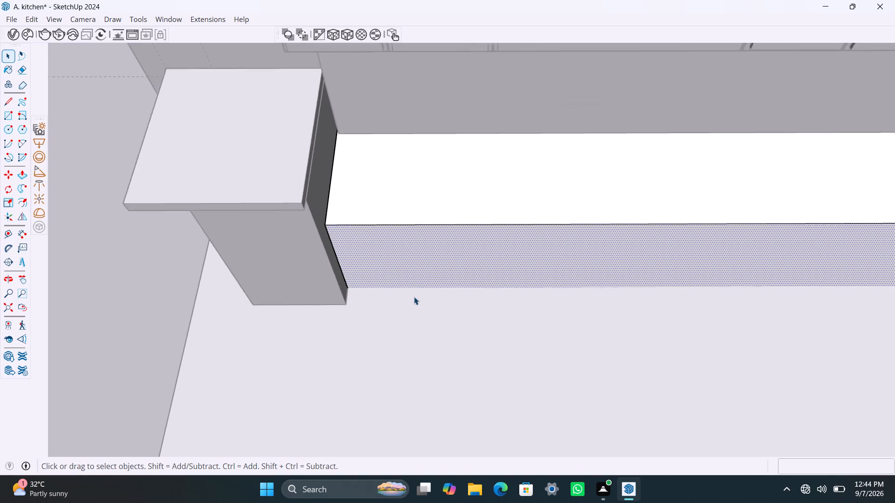
scroll(414, 258, "up", 6)
scroll(406, 297, "down", 2)
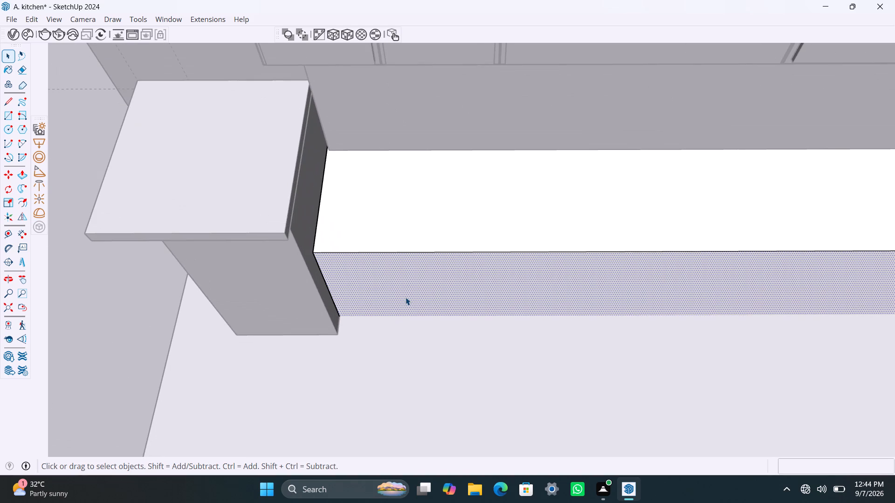
middle_click_drag(422, 313, 421, 296)
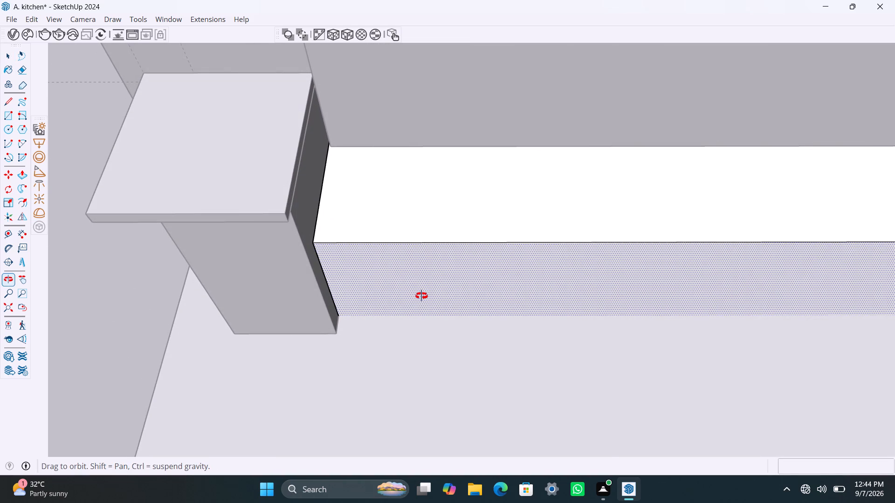
middle_click_drag(421, 296, 407, 298)
scroll(401, 274, "up", 5)
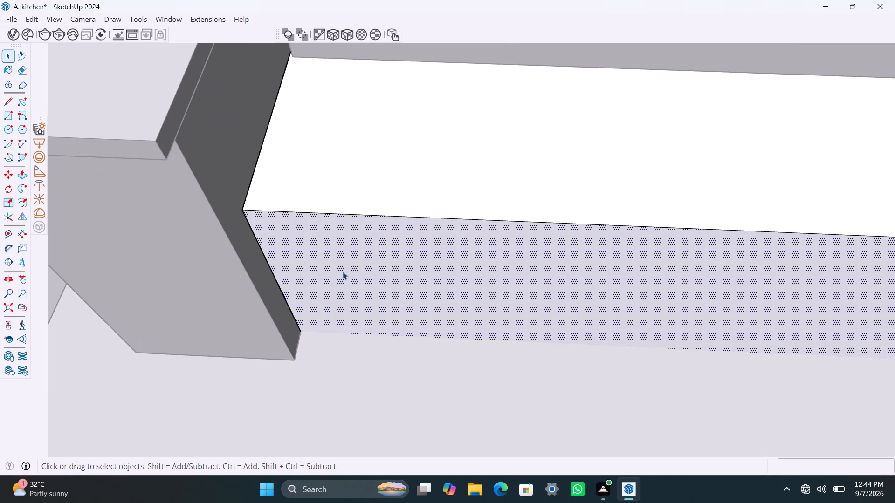
scroll(326, 286, "down", 11)
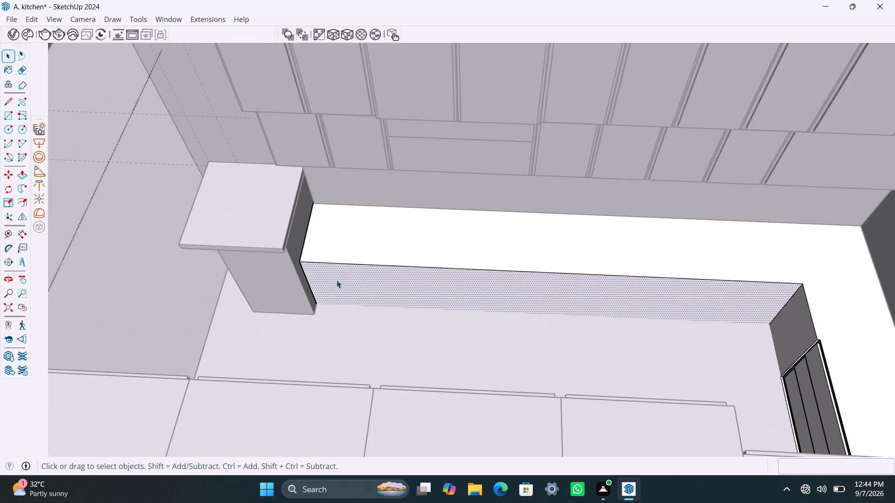
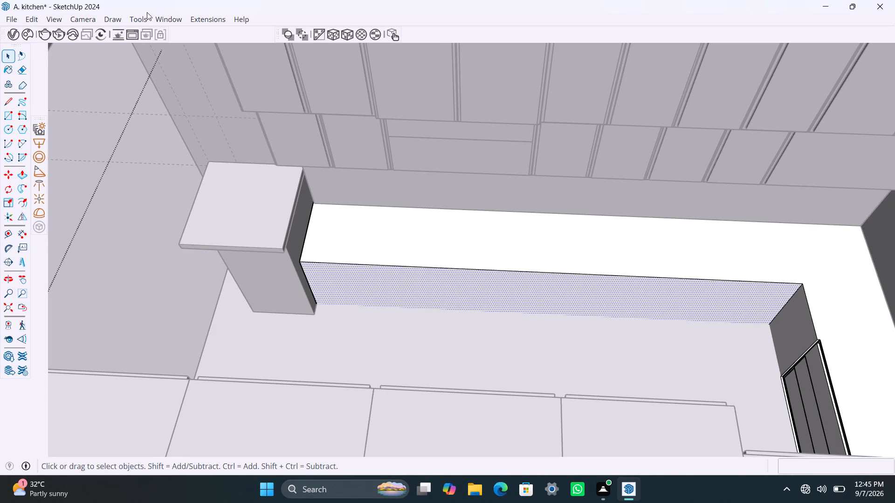
Examine the long base counter's front face and its junction with the tall end cabinet from above and close up.
scroll(343, 270, "down", 4)
scroll(394, 285, "down", 2)
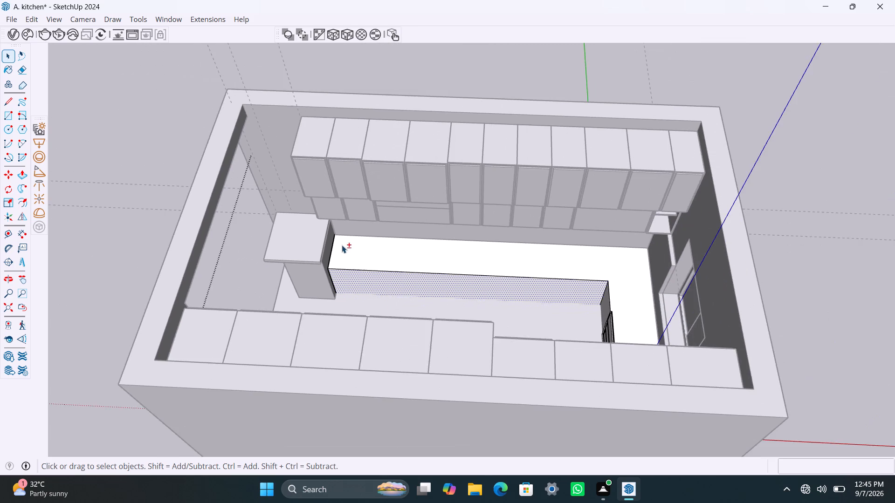
middle_click_drag(342, 245, 339, 229, "shift")
scroll(351, 251, "up", 3)
middle_click_drag(359, 265, 402, 265)
scroll(377, 264, "up", 3)
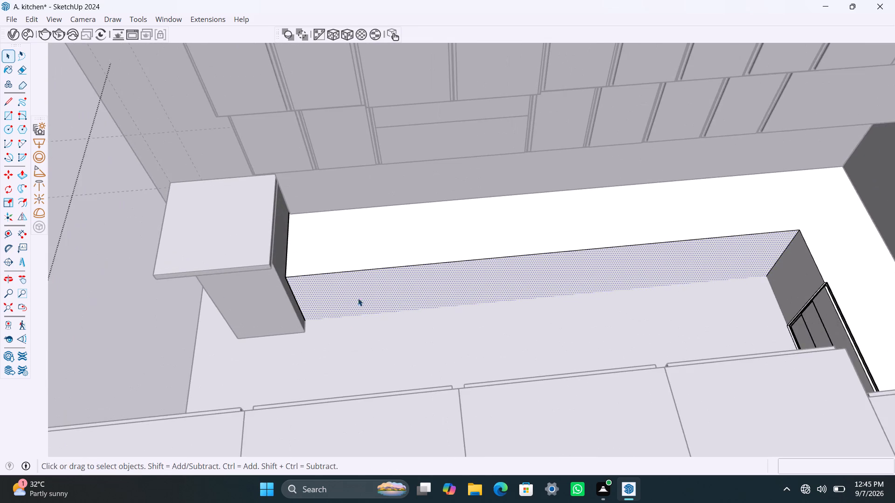
middle_click_drag(358, 298, 325, 310)
scroll(342, 275, "up", 1)
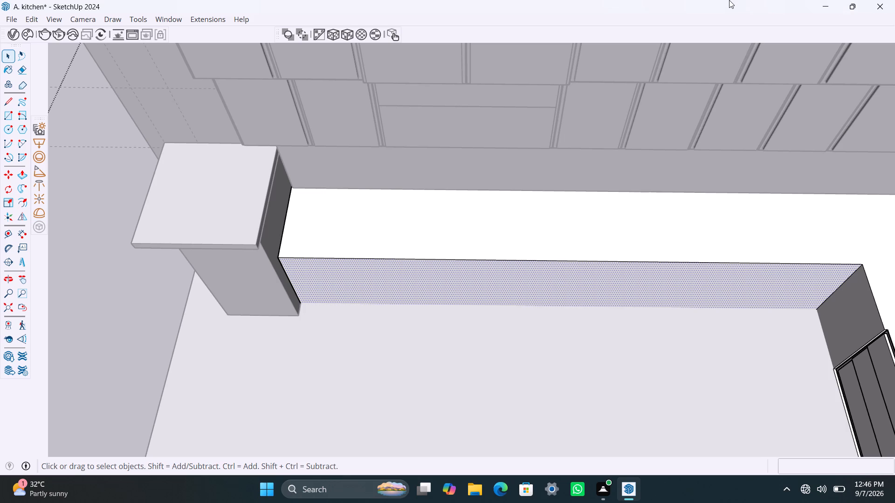
scroll(448, 225, "down", 4)
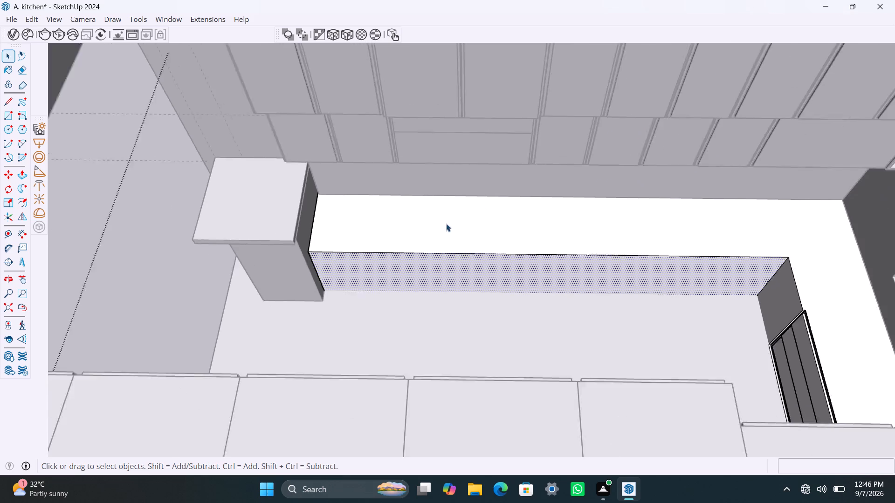
middle_click_drag(378, 207, 362, 212)
scroll(388, 231, "up", 7)
middle_click_drag(350, 272, 346, 266)
scroll(324, 265, "up", 5)
middle_click_drag(310, 249, 311, 248)
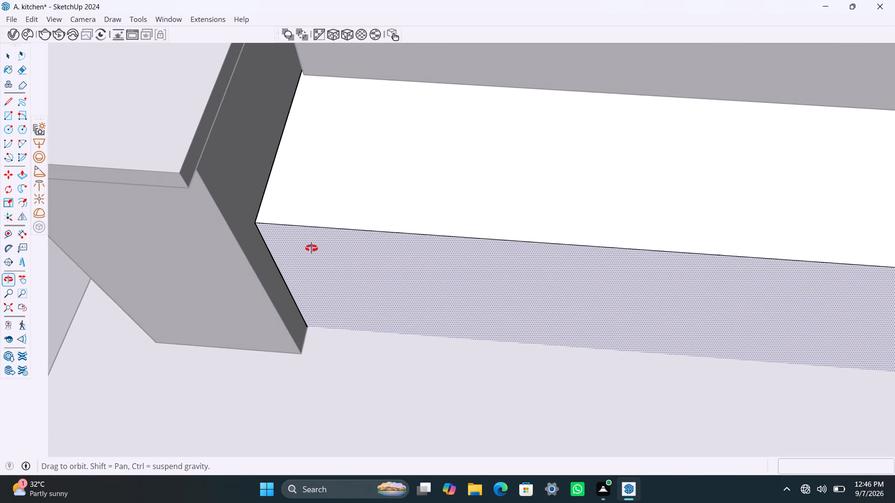
middle_click_drag(311, 248, 338, 264)
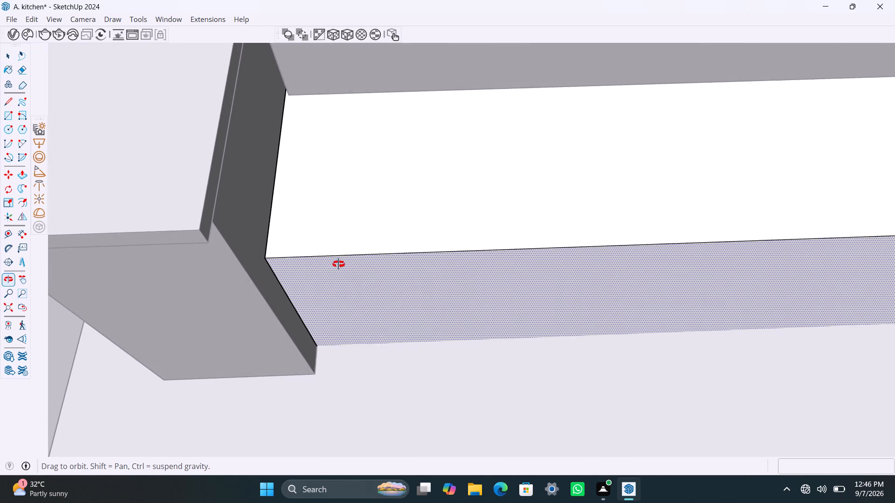
middle_click_drag(338, 264, 330, 268)
scroll(334, 266, "up", 1)
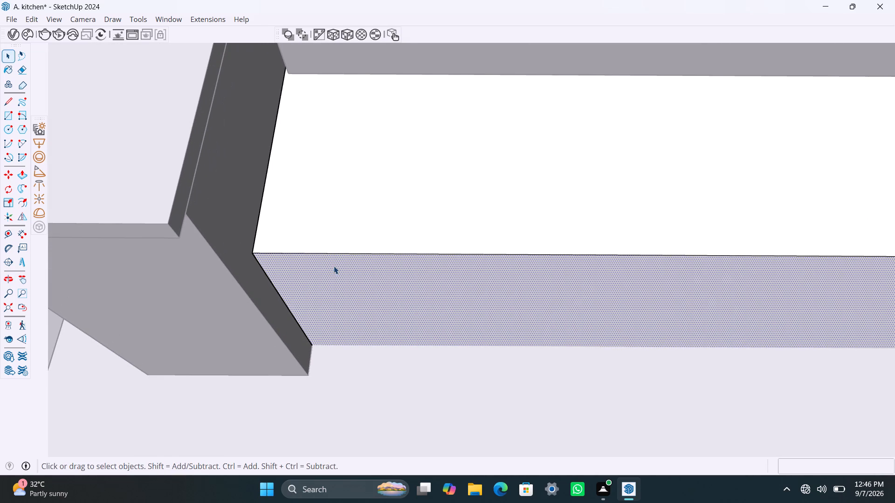
middle_click_drag(364, 271, 365, 265)
scroll(298, 267, "up", 2)
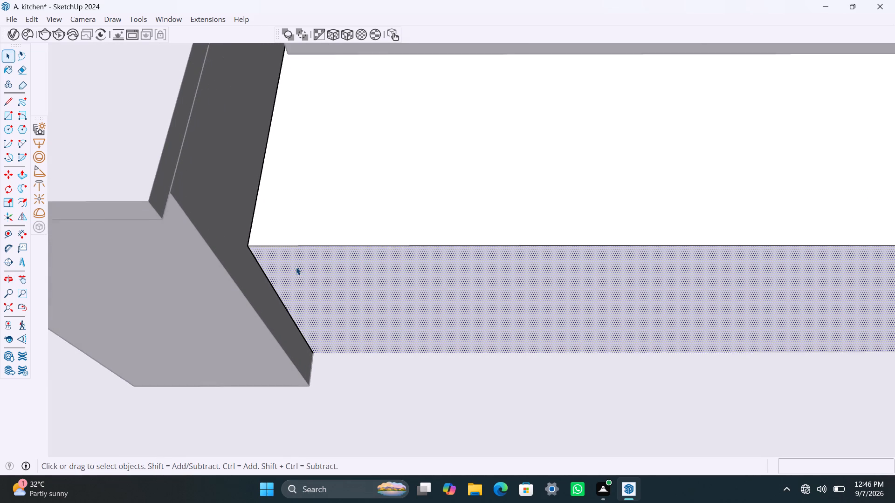
middle_click_drag(296, 267, 312, 269)
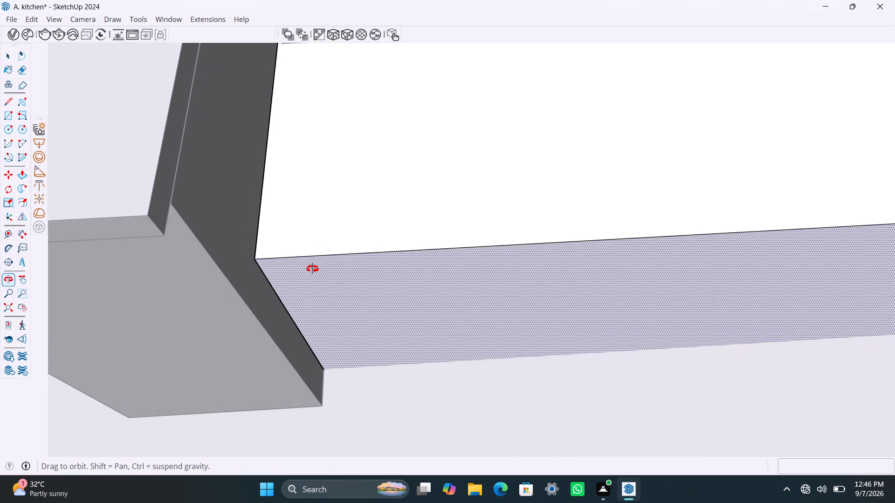
middle_click_drag(312, 269, 297, 271)
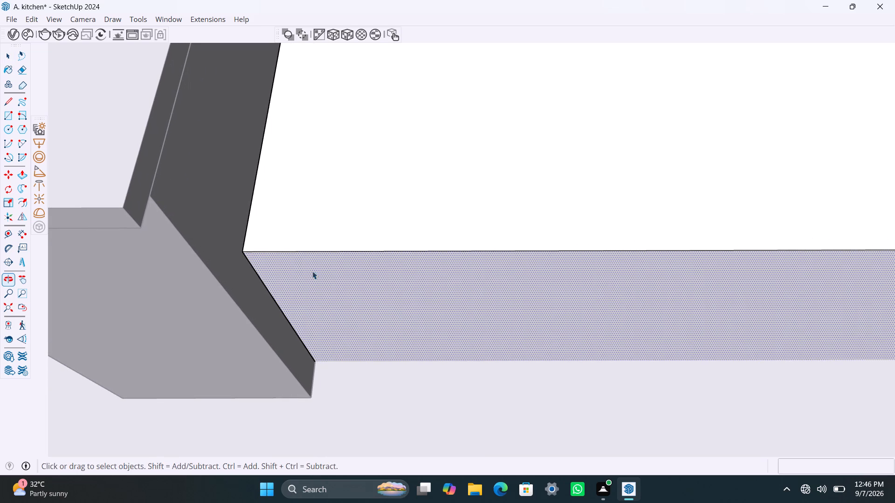
scroll(324, 267, "up", 1)
middle_click_drag(371, 255, 374, 235)
scroll(374, 235, "up", 1)
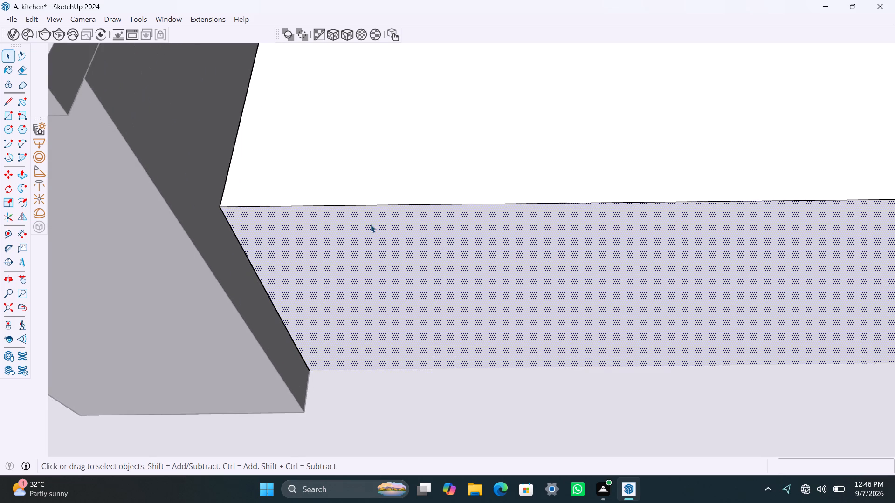
scroll(371, 224, "down", 9)
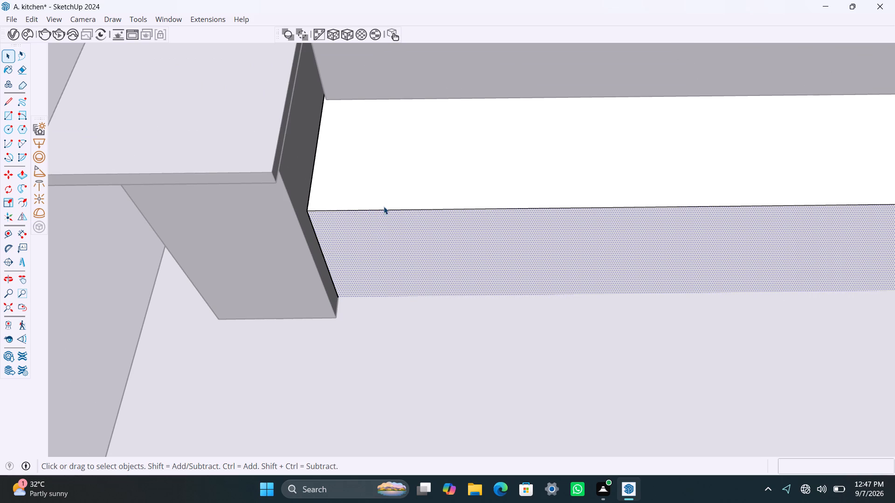
scroll(384, 198, "down", 3)
scroll(384, 198, "up", 6)
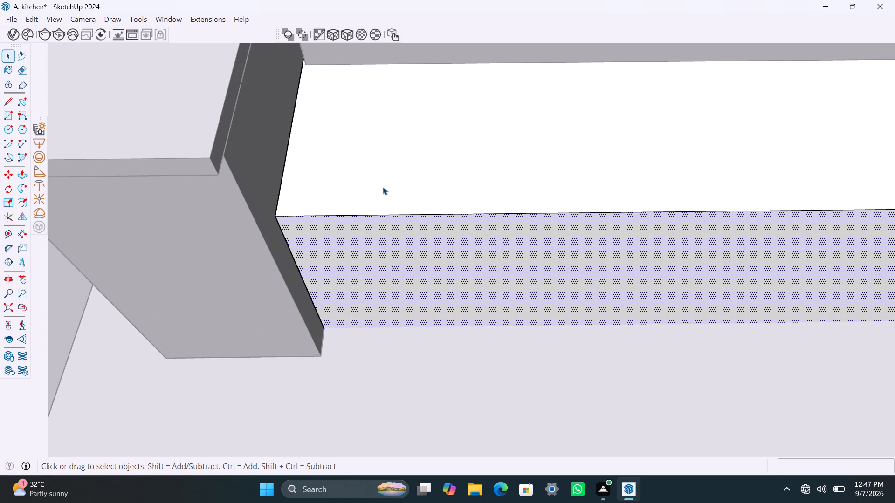
middle_click_drag(384, 187, 393, 171)
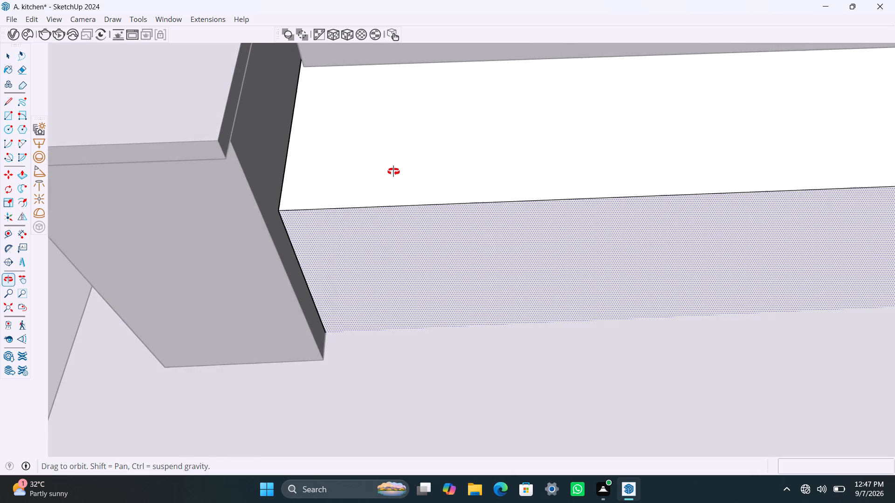
middle_click_drag(393, 171, 378, 173)
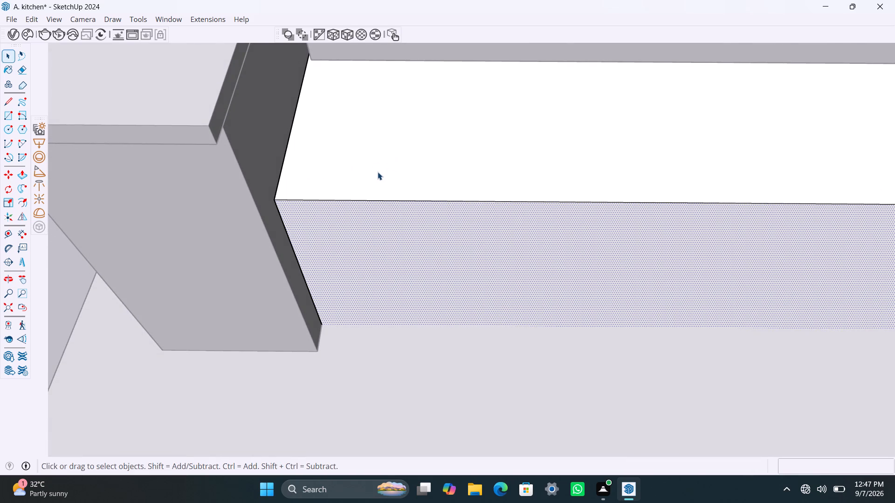
scroll(378, 172, "down", 3)
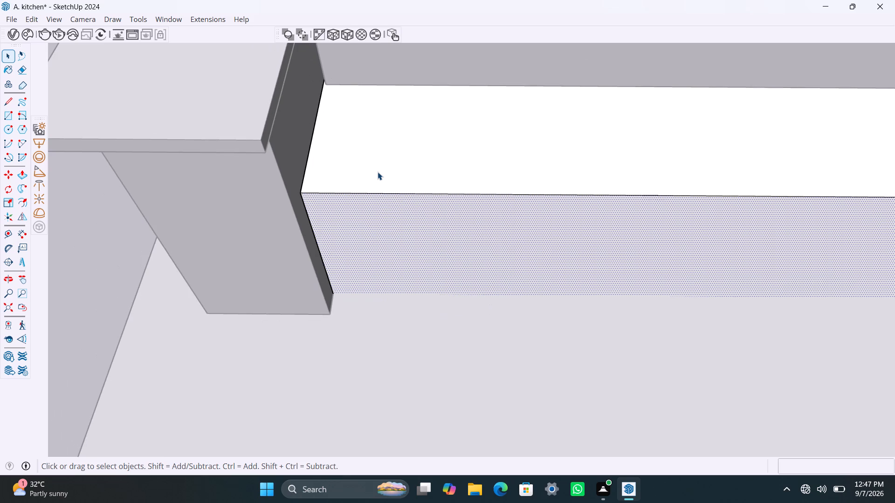
scroll(378, 172, "down", 5)
scroll(378, 172, "up", 8)
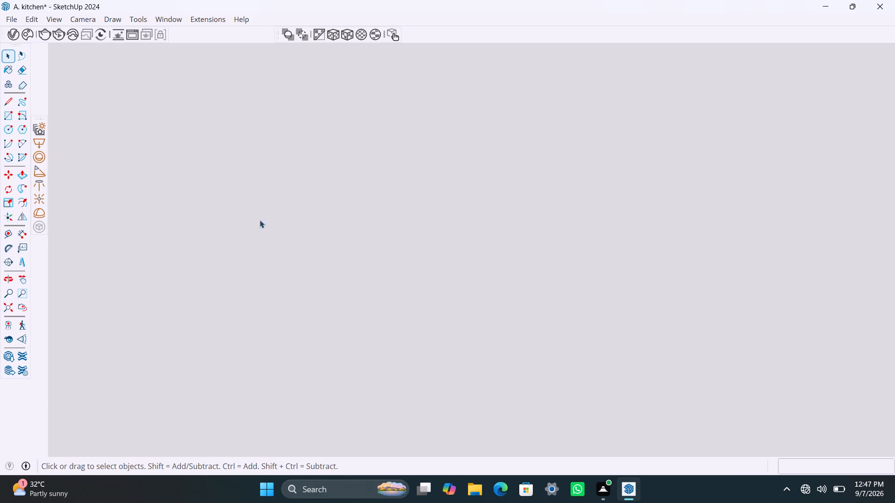
Return to the full model view and examine the long base counter's front face along its length.
left_click(7, 302)
scroll(528, 164, "up", 2)
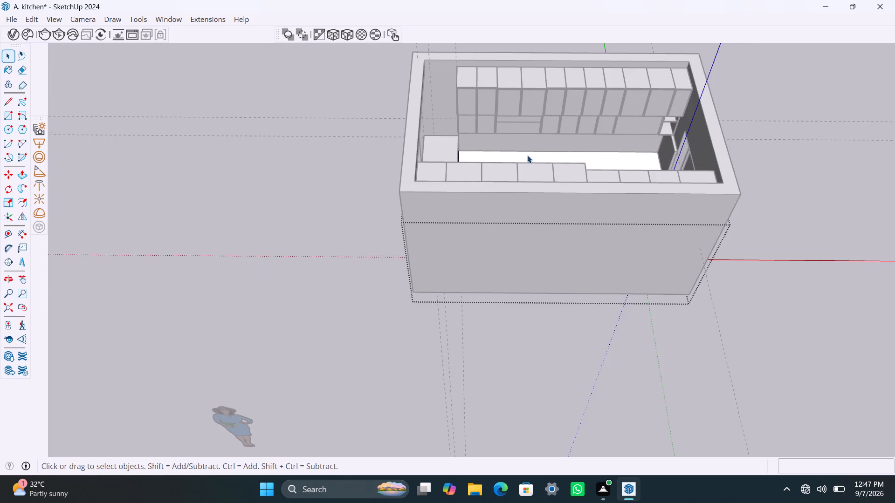
scroll(527, 155, "up", 1)
middle_click_drag(503, 147, 504, 203)
scroll(496, 181, "up", 8)
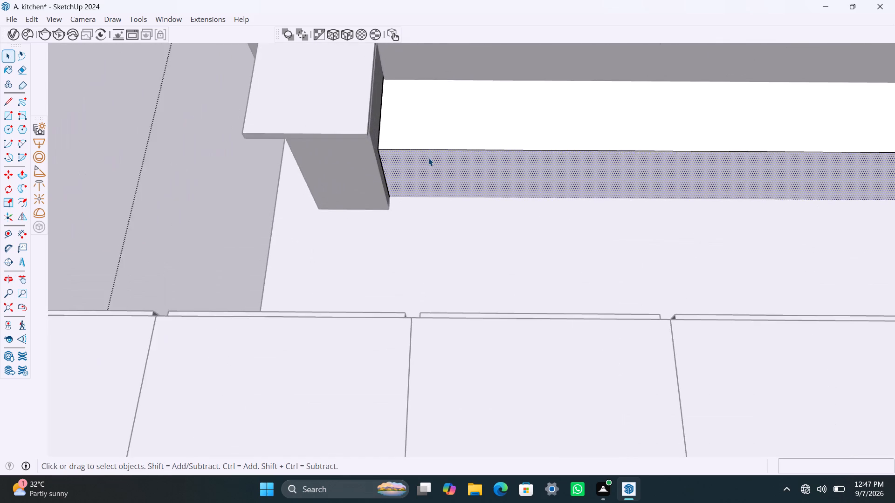
scroll(428, 158, "up", 3)
scroll(425, 157, "down", 4)
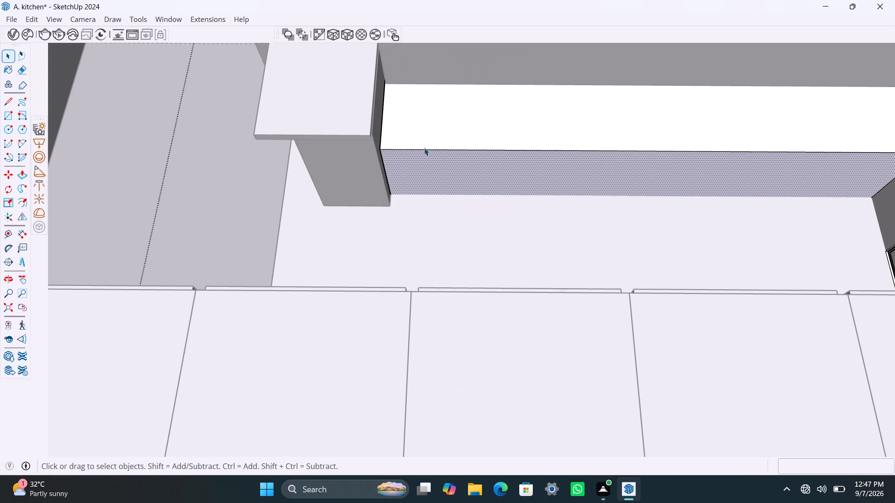
middle_click_drag(454, 200, 354, 246, "shift")
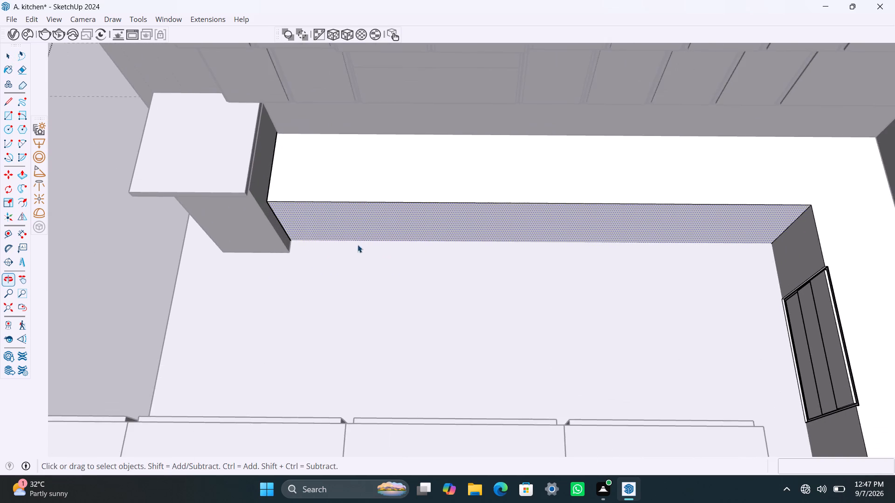
scroll(364, 239, "up", 2)
scroll(427, 202, "down", 2)
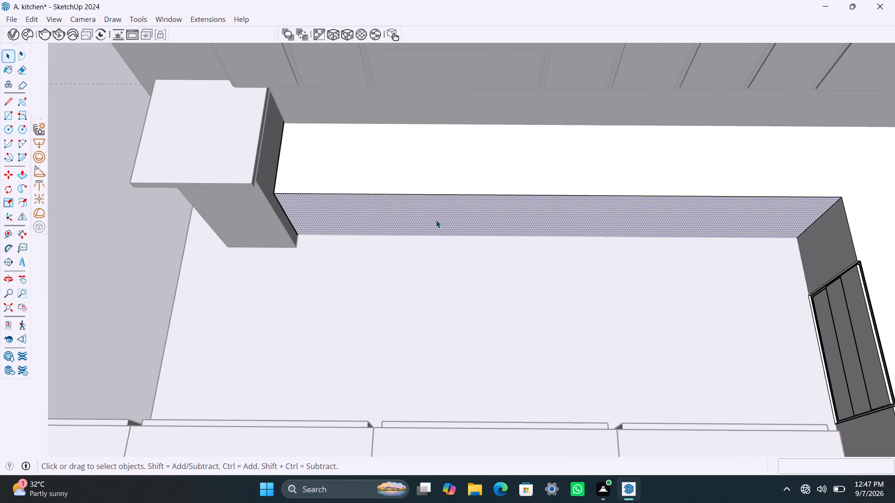
scroll(325, 210, "up", 1)
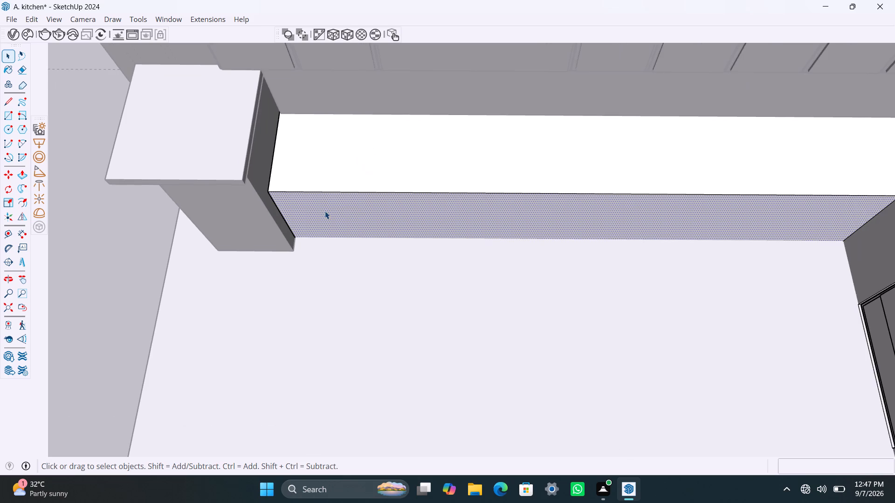
scroll(325, 211, "up", 2)
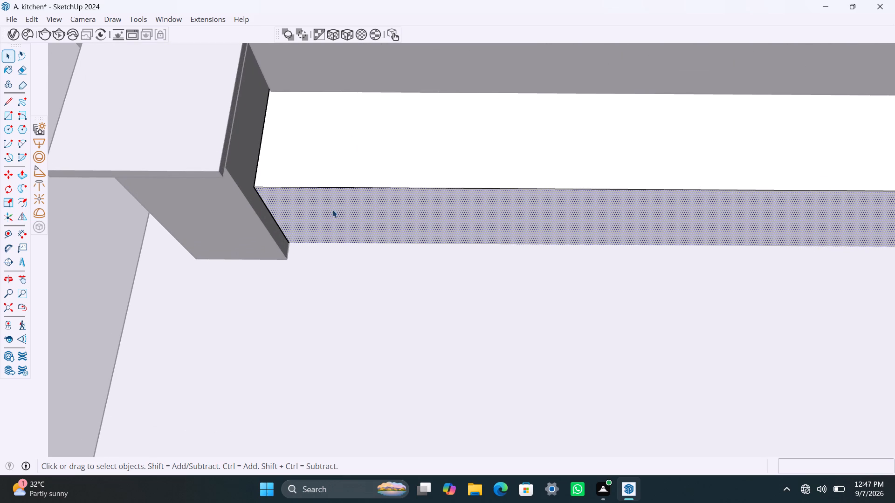
key("l")
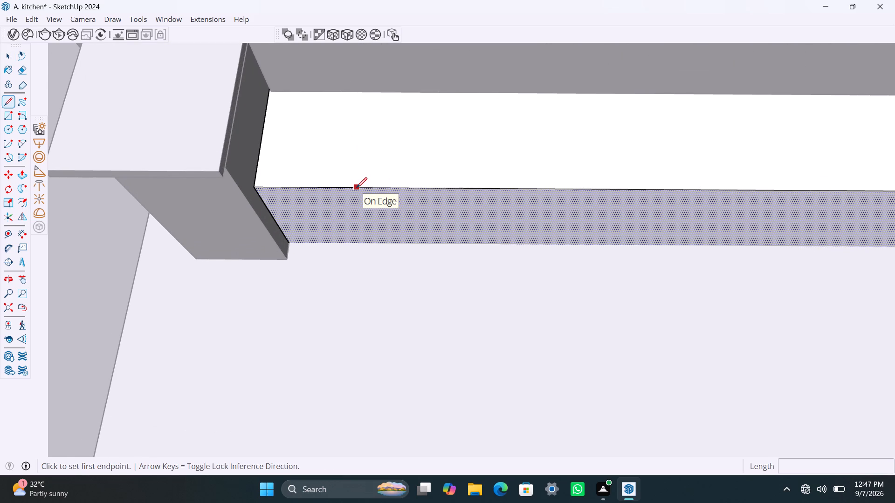
key("space")
Dimension the long base counter's front top edge from the tall cabinet to the inner corner, placing the dimension over the countertop surface.
scroll(349, 225, "down", 4)
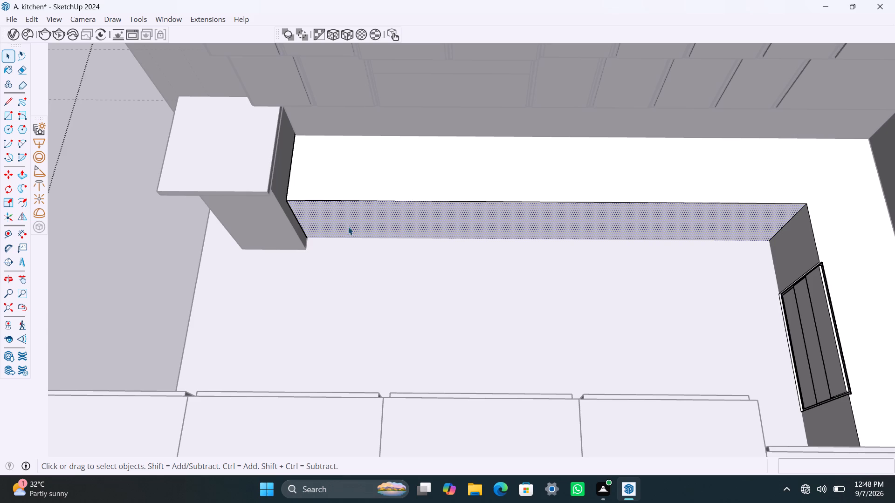
key("d")
left_click(287, 202)
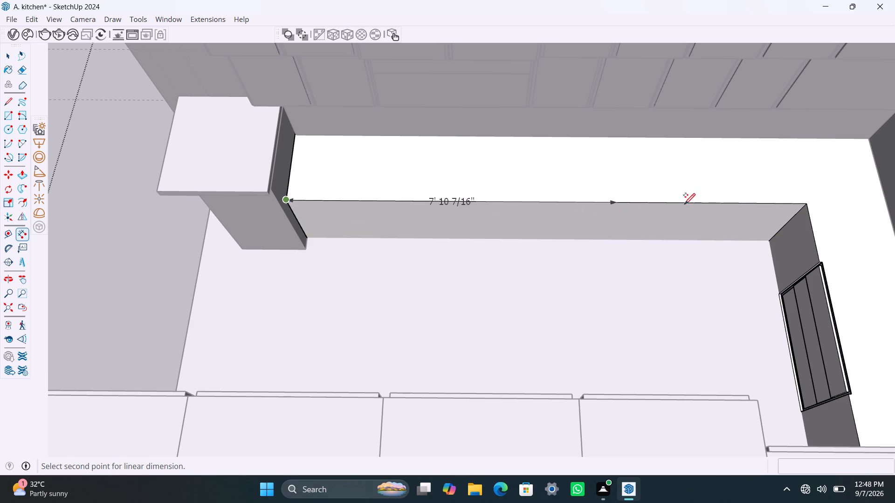
left_click(808, 201)
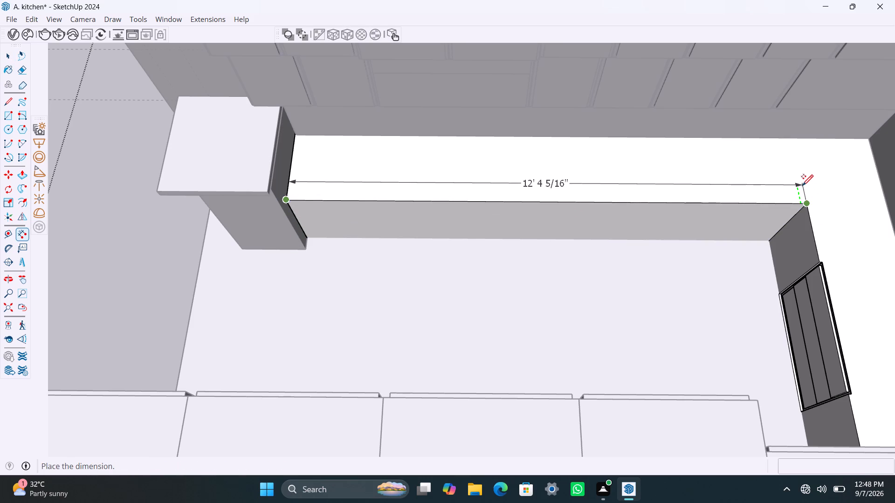
left_click(802, 185)
key("space")
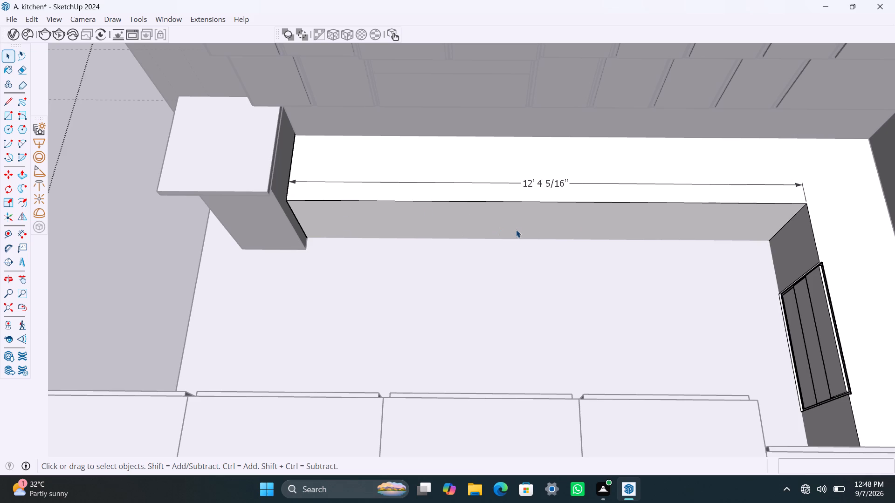
Split the long counter's front face into two halves with a 2' 2 5/16" line from the top edge's midpoint to the bottom edge.
key("l")
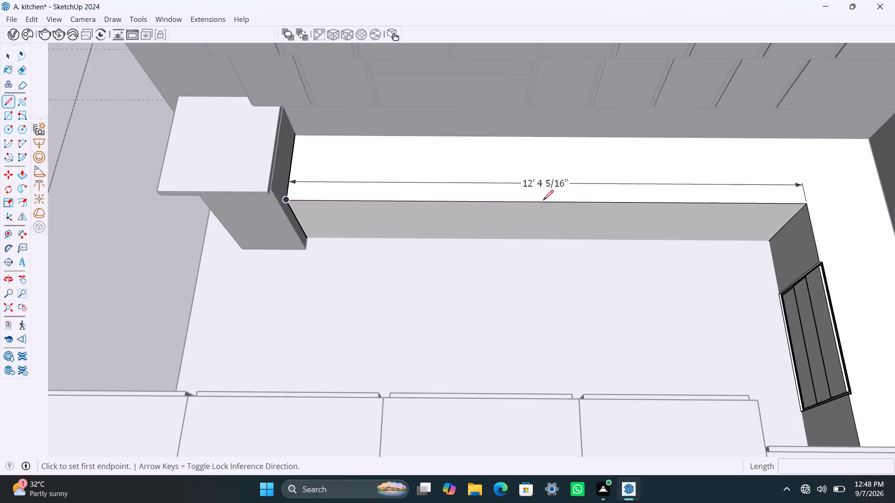
left_click(544, 203)
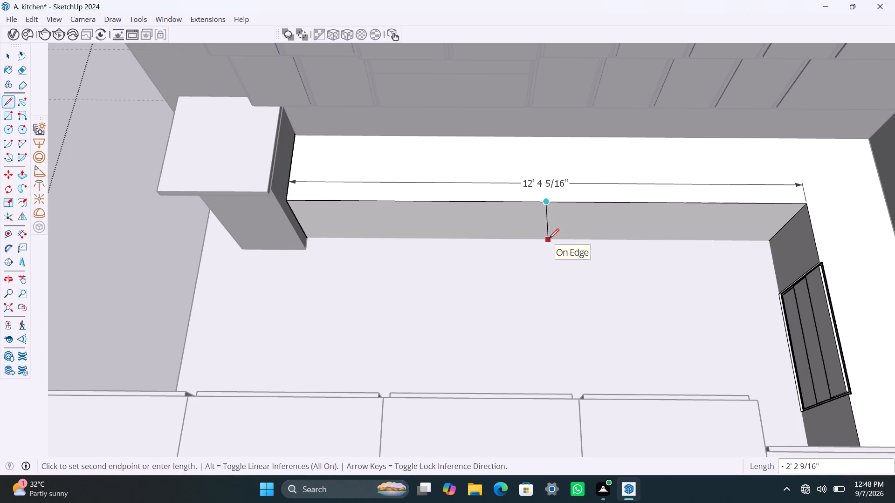
left_click(539, 238)
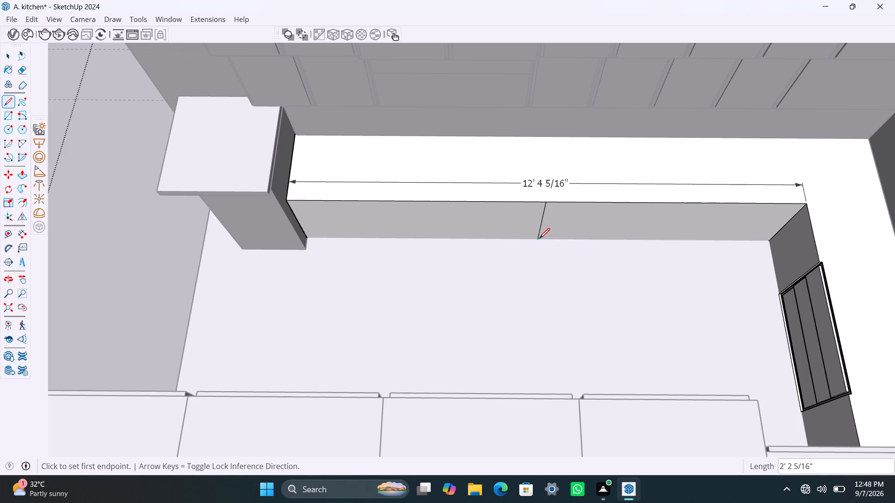
key("space")
left_click(574, 231)
left_click(516, 225)
scroll(517, 202, "up", 2)
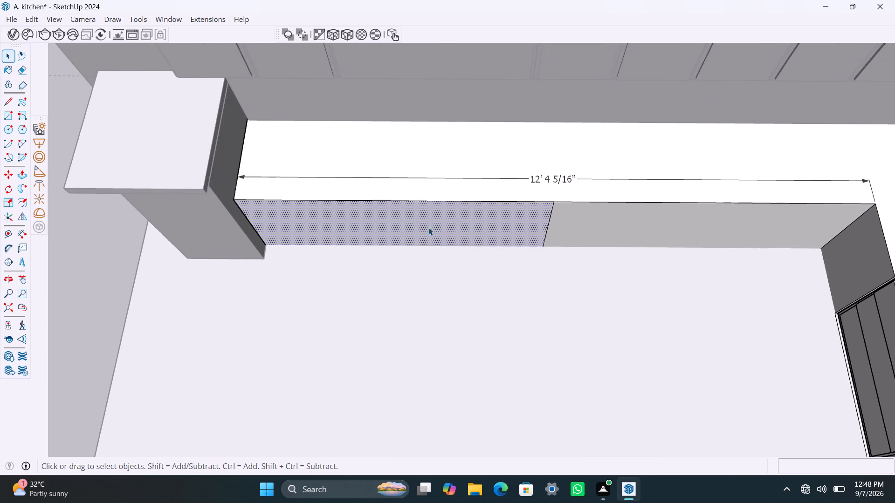
scroll(407, 231, "down", 2)
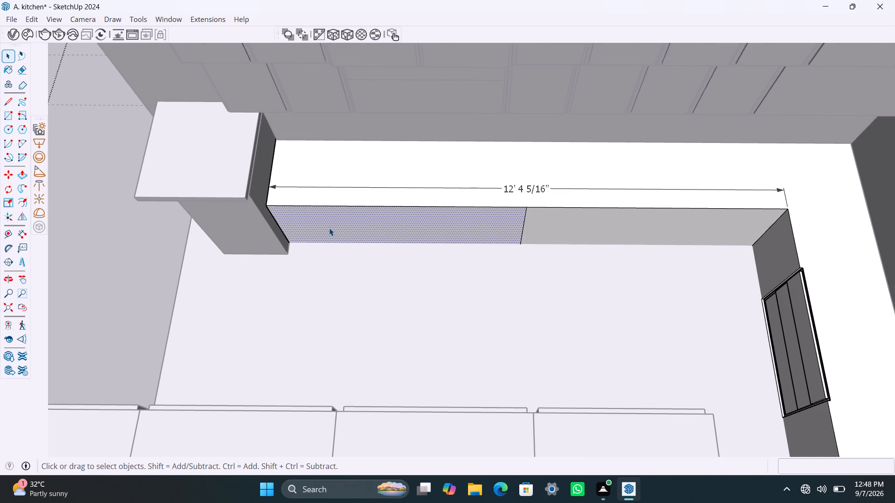
Split each half of the long counter's front face into two equal sections with 2' 2 5/16" lines between the top and bottom edge midpoints.
key("l")
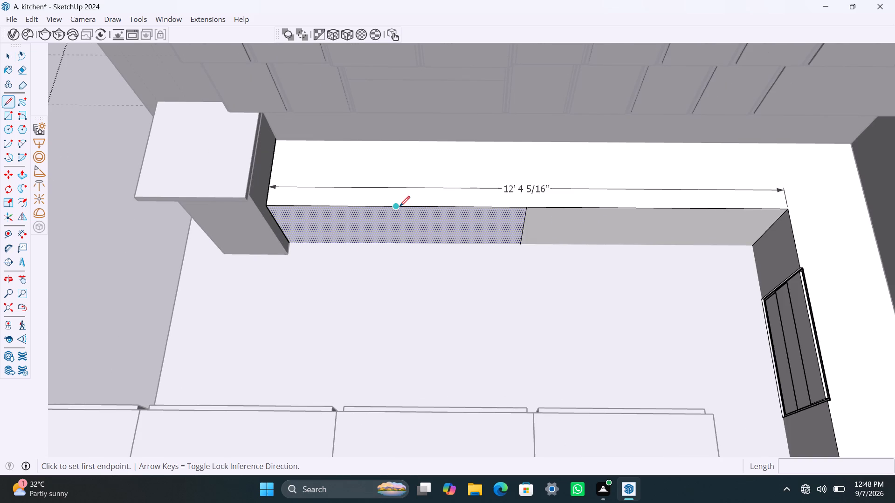
left_click(398, 205)
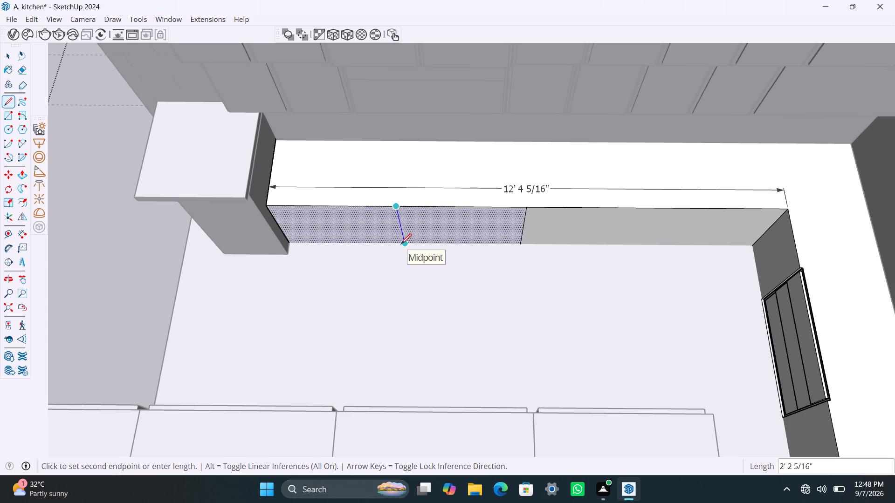
left_click(401, 244)
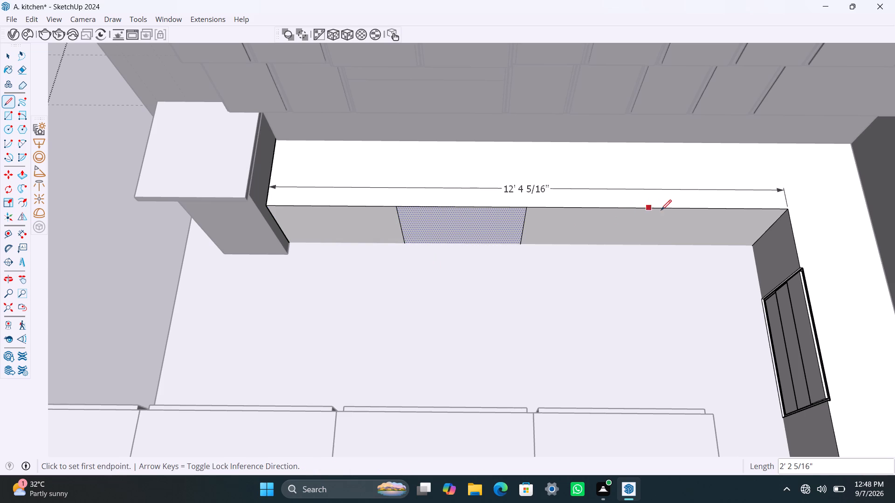
left_click(653, 208)
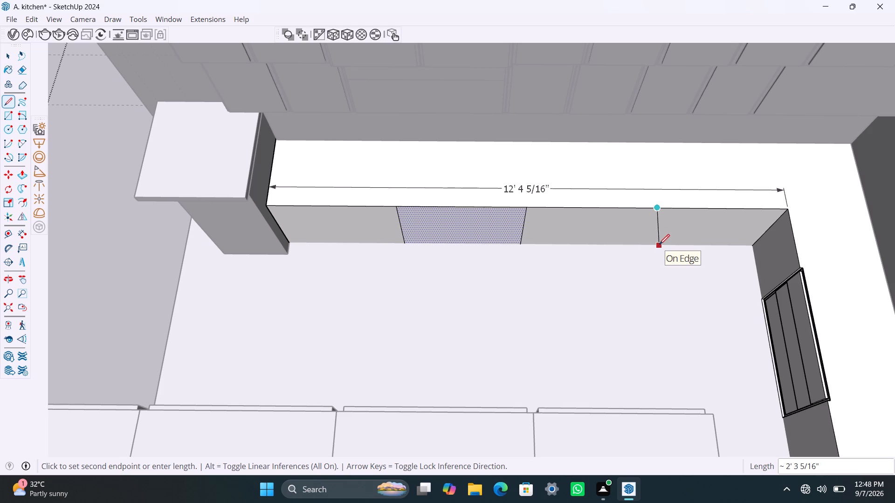
scroll(655, 243, "up", 3)
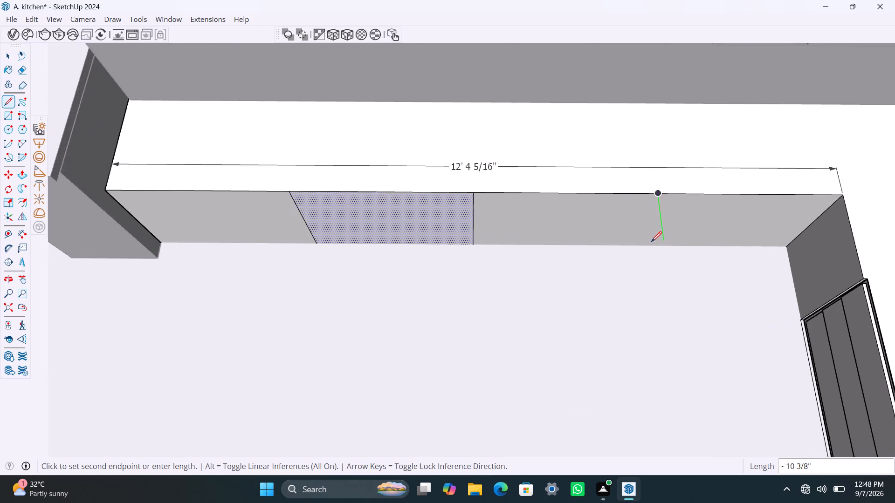
scroll(651, 242, "up", 3)
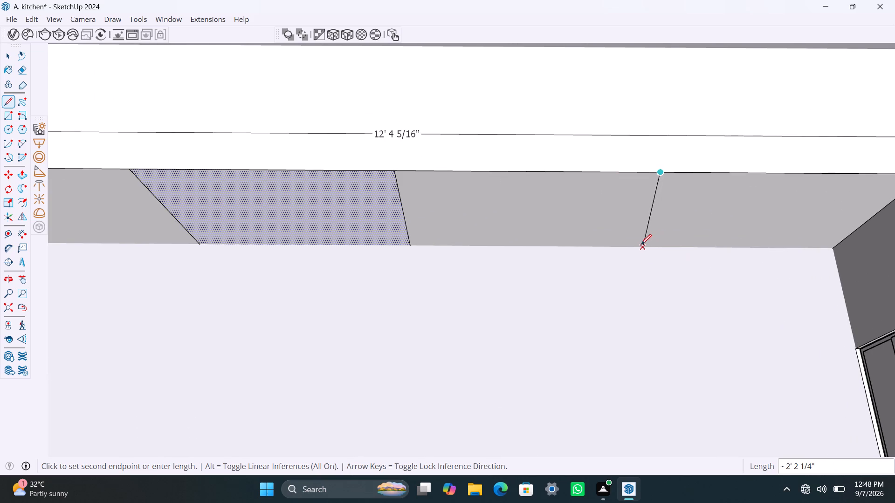
left_click(622, 249)
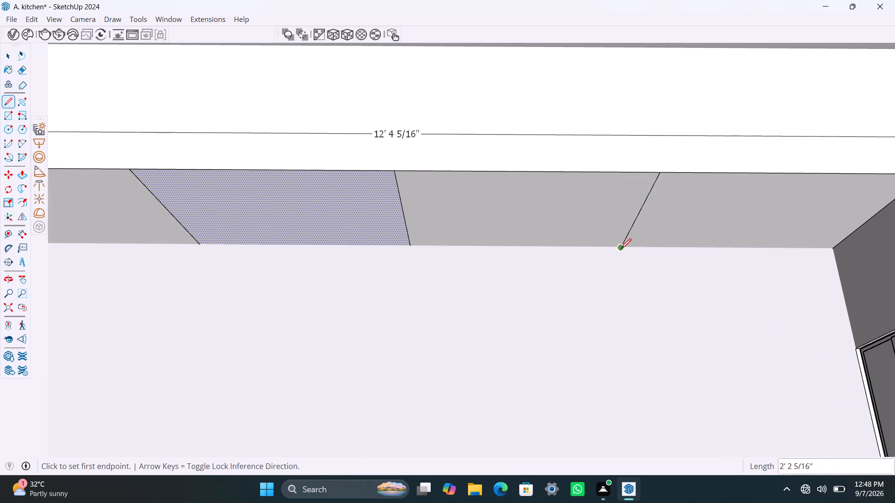
Divide the quarter section just past the front face's centre line in half, from its top edge midpoint to its bottom edge.
key("space")
left_click(698, 220)
left_click(604, 225)
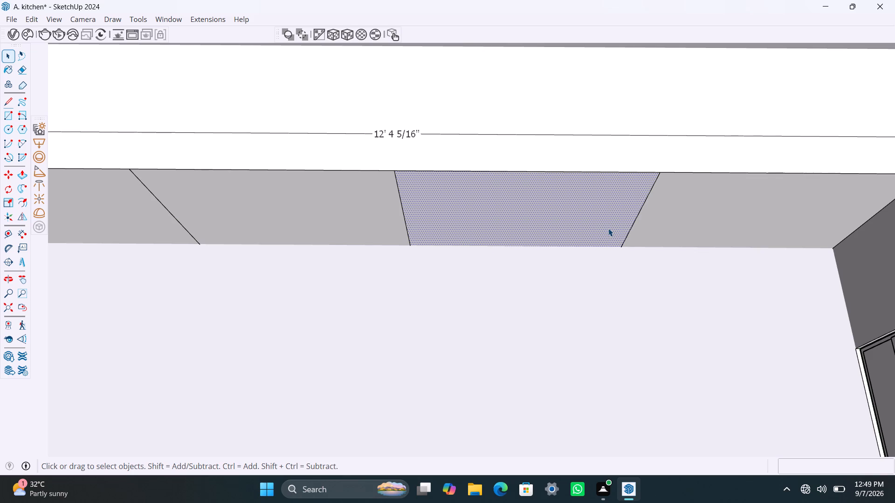
scroll(601, 237, "down", 3)
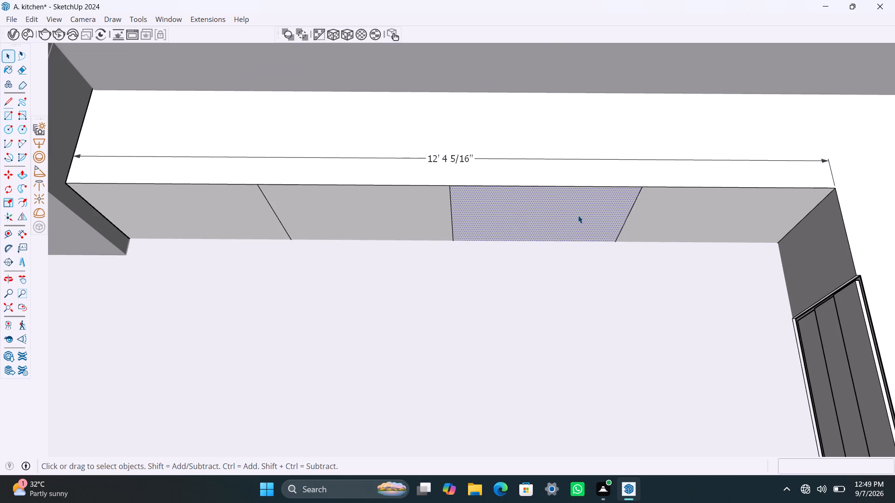
key("l")
left_click_drag(545, 184, 545, 192)
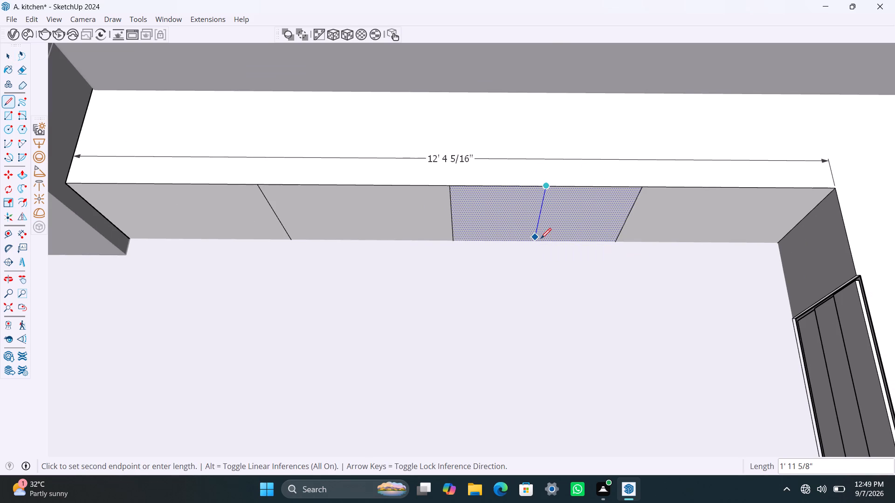
scroll(541, 238, "up", 5)
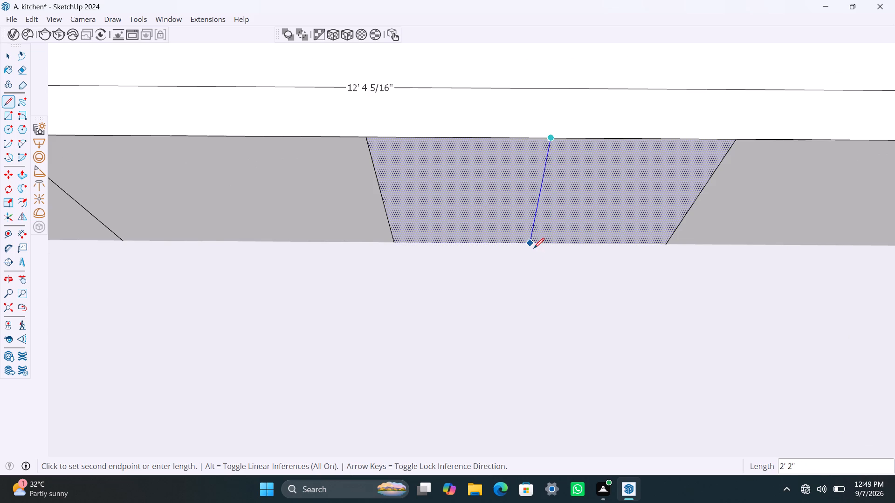
left_click(532, 243)
scroll(606, 176, "down", 10)
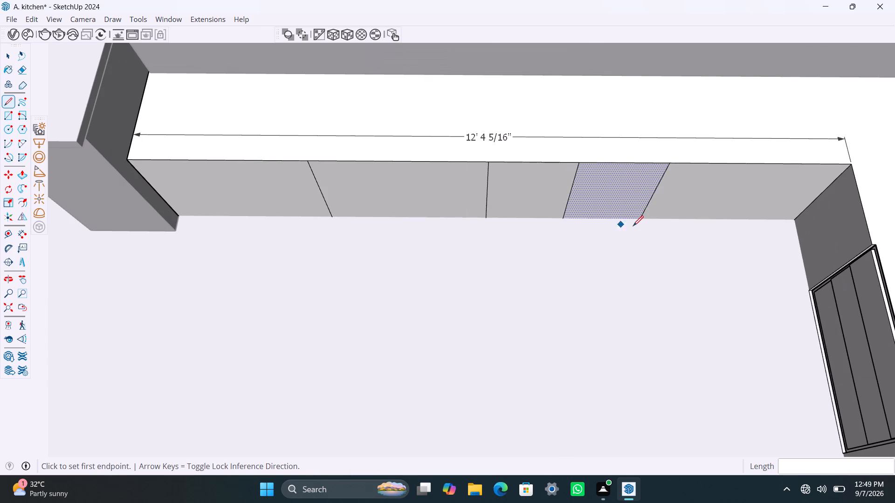
Divide the quarter section beside the inner corner in half with a 2' 2 5/16" line from top edge midpoint to bottom edge.
key("space")
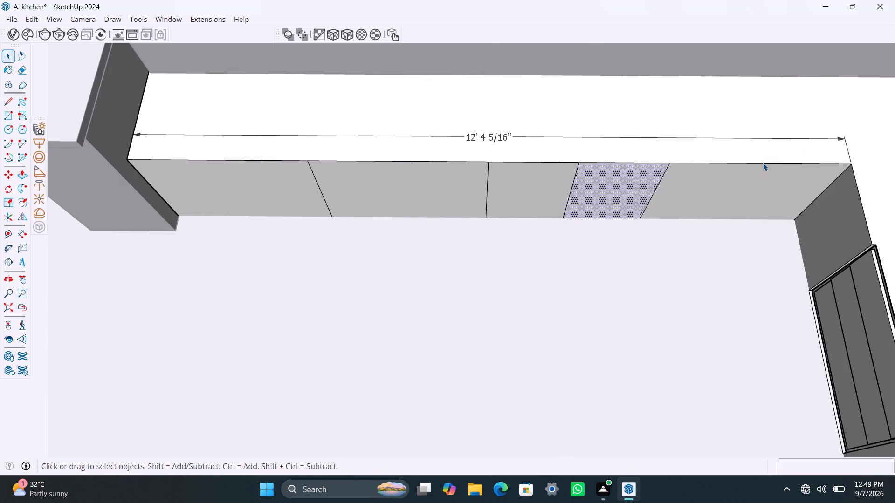
left_click(751, 184)
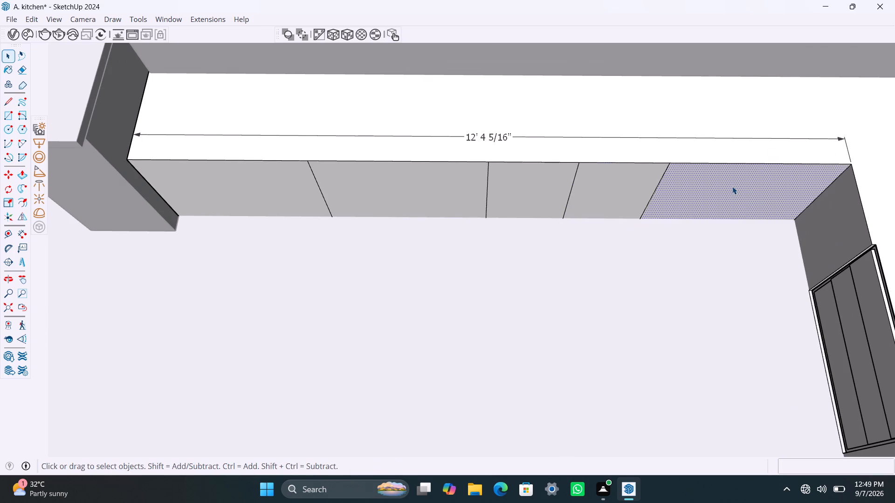
key("l")
left_click(759, 165)
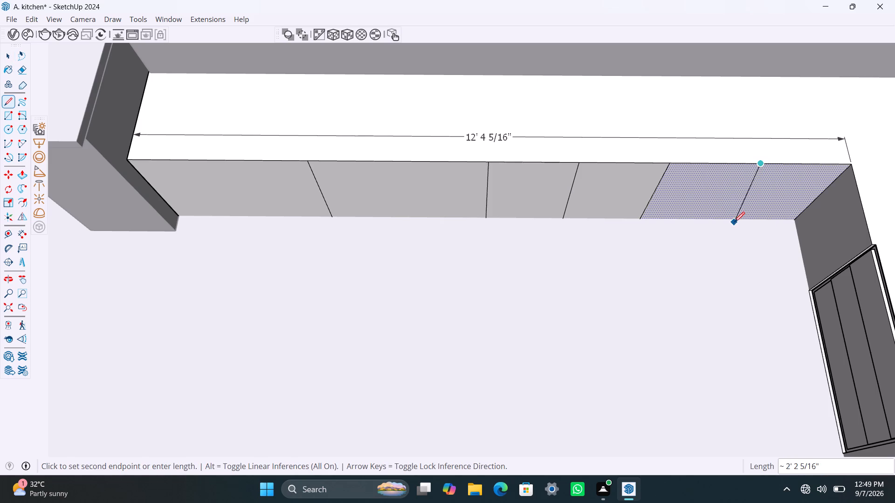
left_click(722, 218)
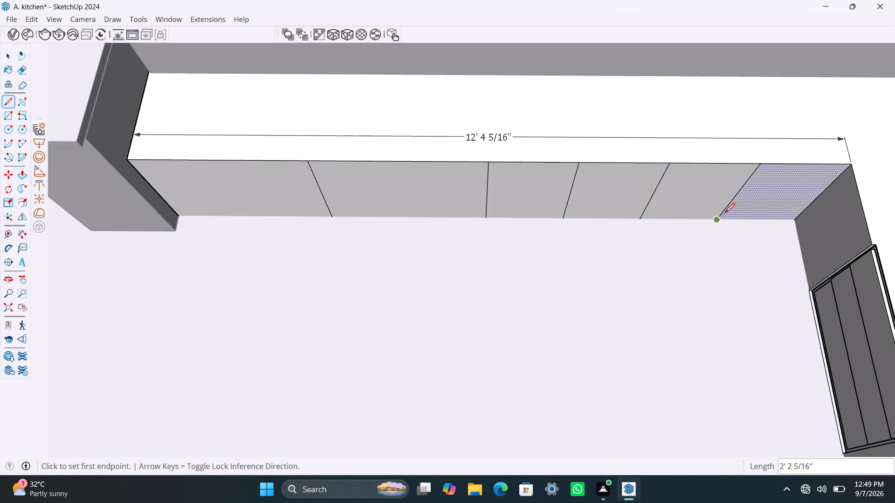
left_click(716, 190)
key("space")
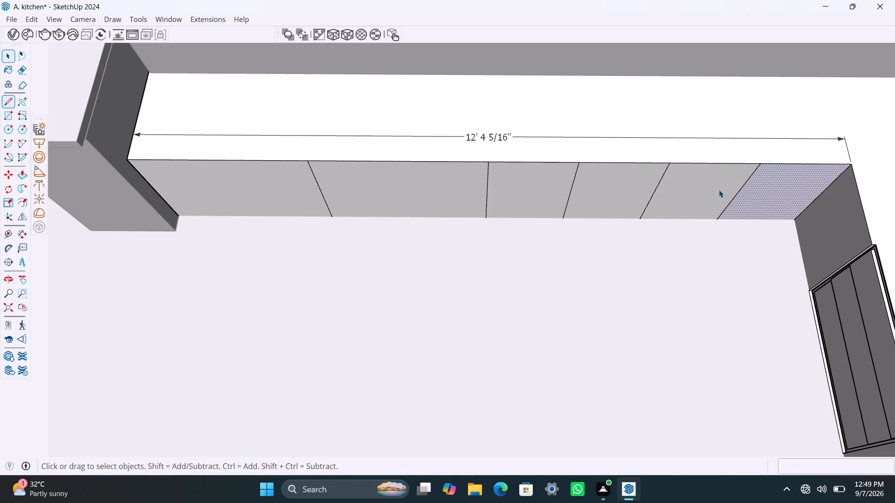
Check the divided sections of the long counter's front face one by one, from the inner corner to the tall cabinet.
left_click_drag(719, 190, 722, 194)
left_click_drag(813, 193, 804, 192)
left_click(735, 195)
left_click(723, 192)
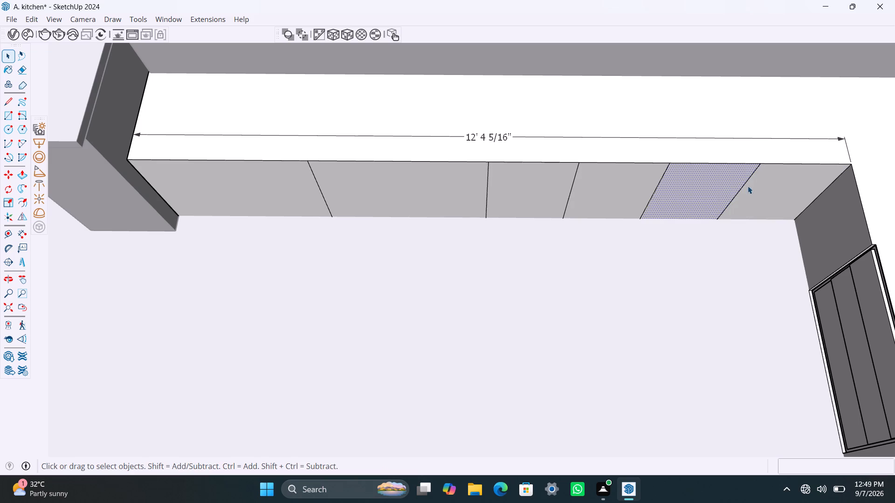
left_click(748, 185)
left_click(648, 179)
left_click(541, 199)
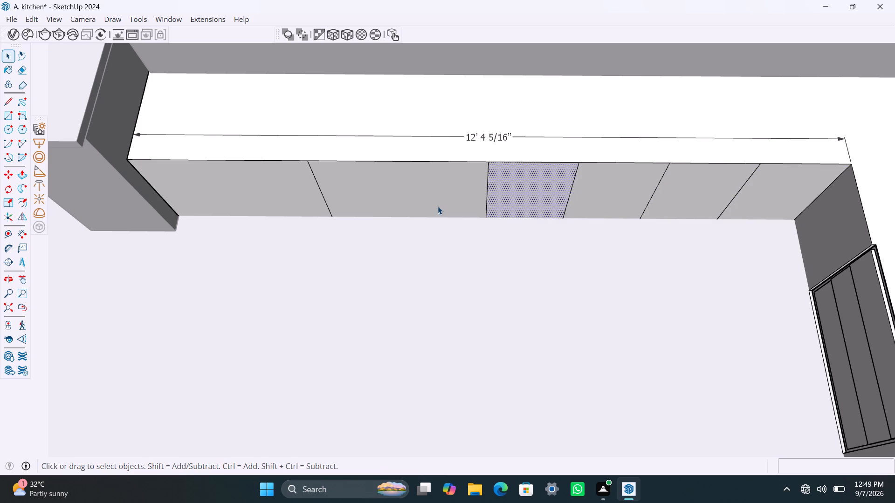
left_click(435, 204)
left_click(284, 195)
scroll(282, 192, "down", 3)
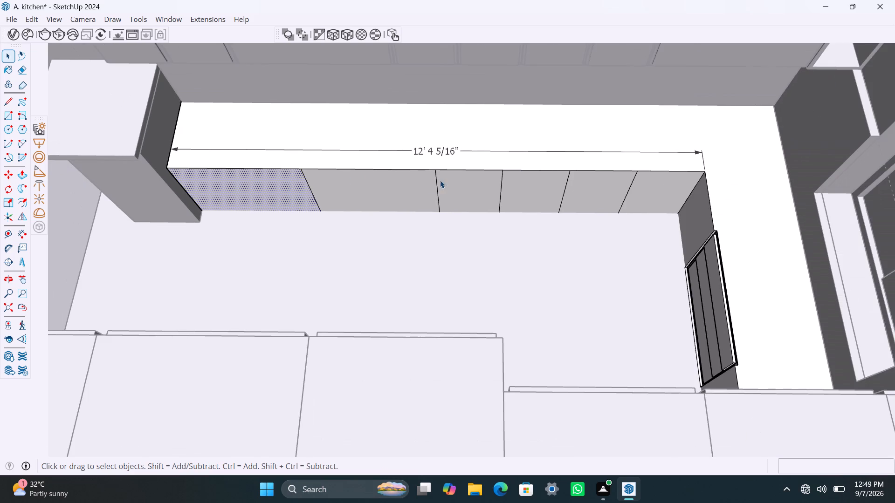
scroll(438, 185, "down", 2)
Offset the outline of the second front section from the inner corner inward by 2.5 mm.
scroll(577, 190, "up", 4)
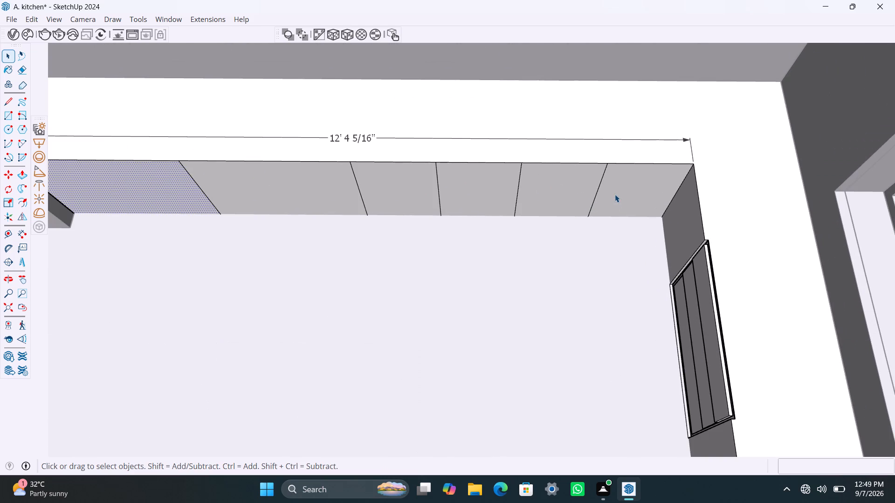
scroll(617, 186, "up", 3)
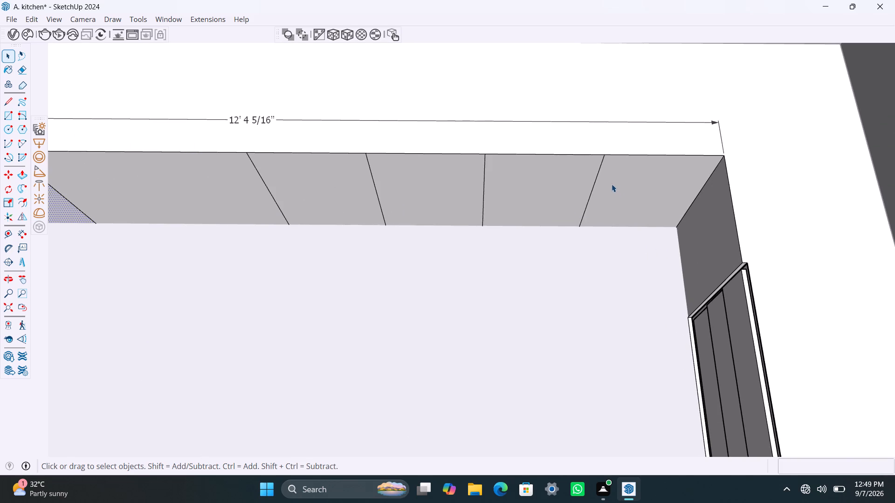
middle_click_drag(618, 184, 641, 184)
double_click(547, 184)
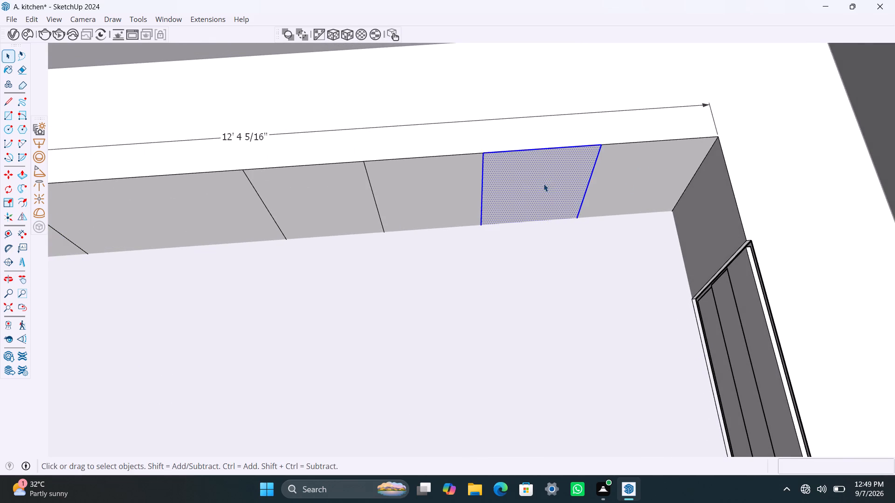
scroll(522, 181, "up", 5)
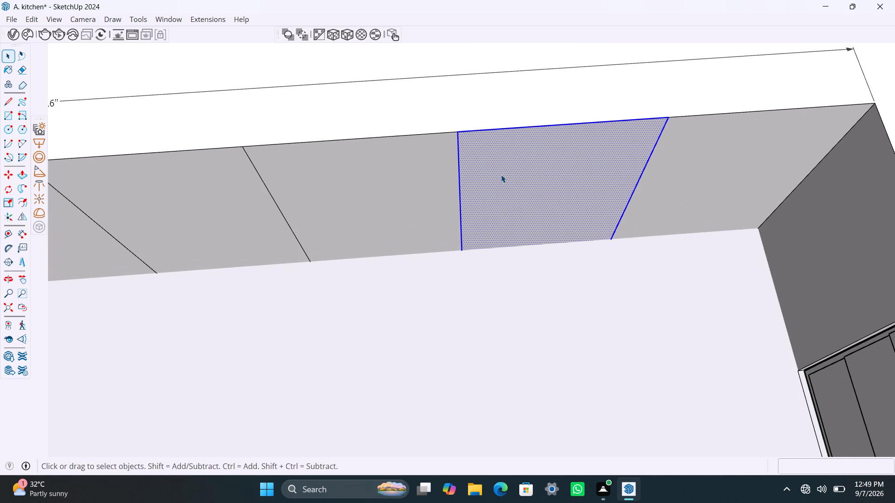
key("f")
left_click(480, 151)
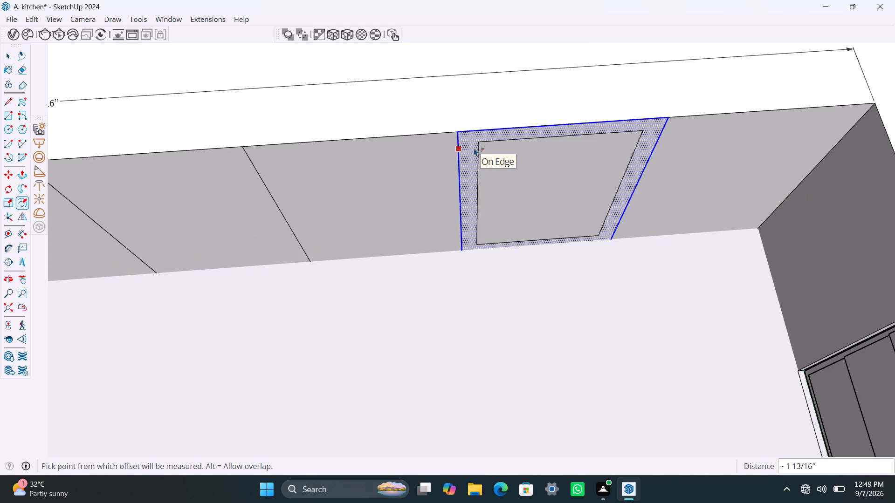
type("2.5mm")
key("Return")
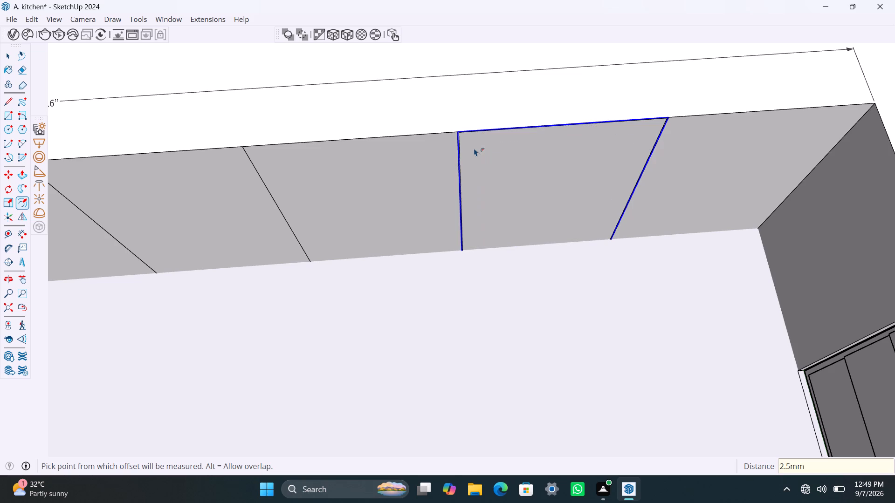
Offset the outline of that section's inner face inward by 18 mm to form the cabinet's frame.
left_click(478, 148)
type("18mm")
key("Return")
key("space")
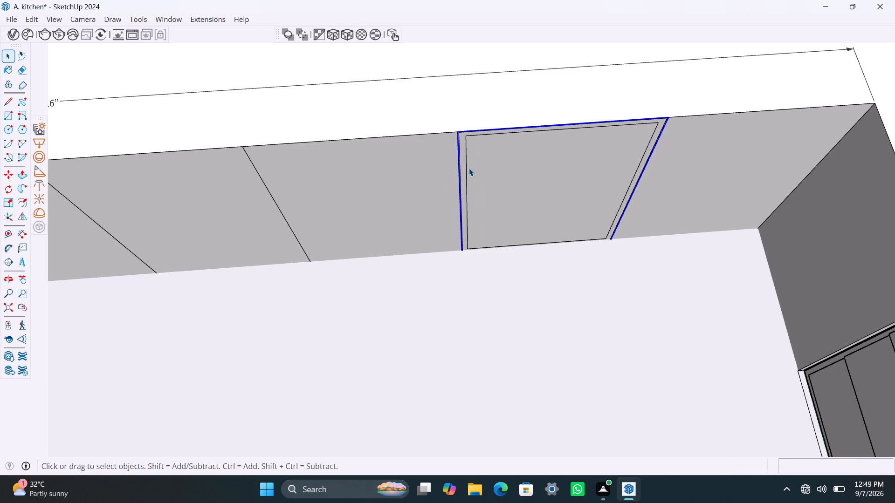
Delete the narrow gap strip face between the section's outer edge and the 2.5 mm offset outline.
scroll(468, 168, "up", 18)
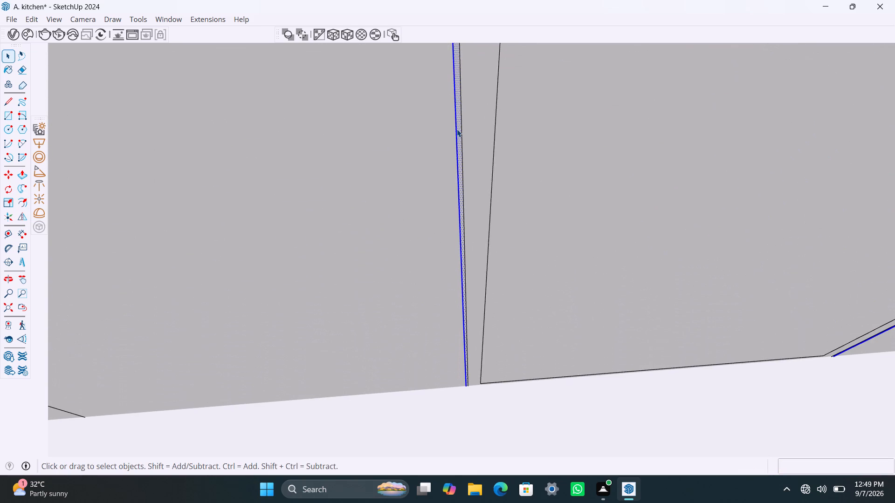
left_click(459, 127)
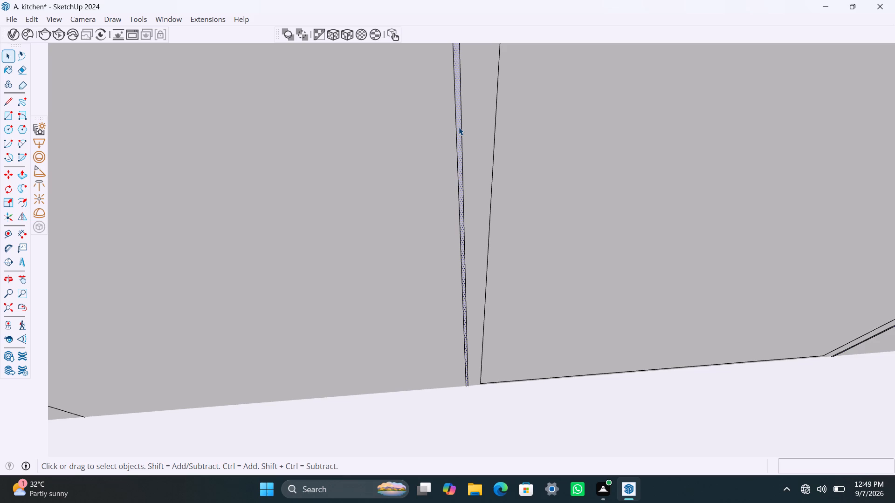
key("Delete")
Push the face inside the 18 mm frame 1' 8" into the counter to hollow out the cabinet.
scroll(561, 182, "down", 9)
left_click(599, 199)
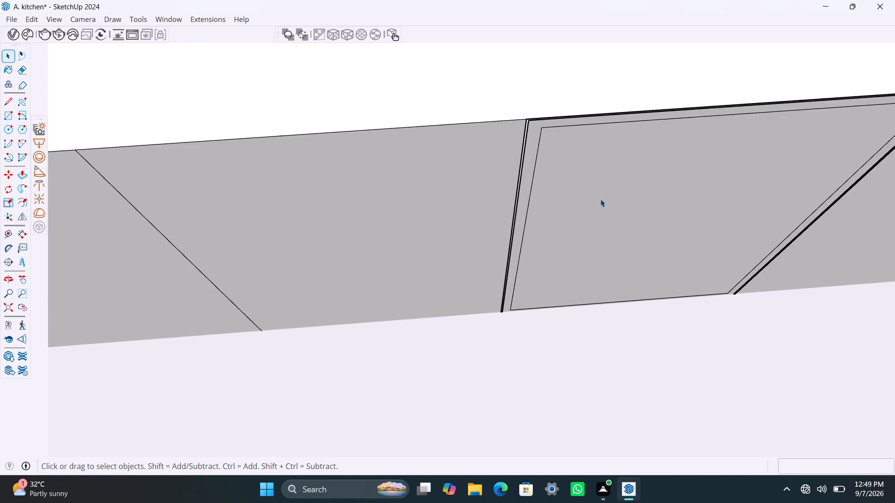
key("p")
left_click(601, 198)
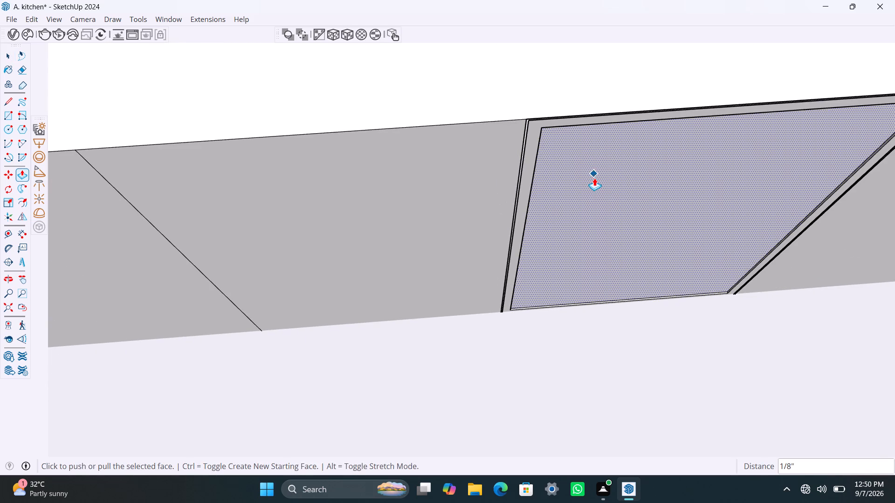
type("1'8\"")
key("Return")
key("space")
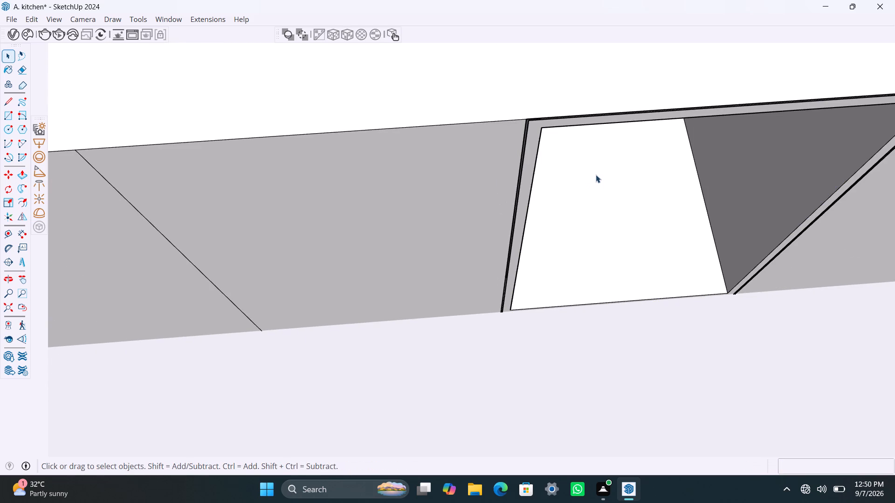
Draw a rectangle over the hollowed cabinet's front opening, from its upper corner to the diagonally opposite lower corner.
scroll(596, 175, "down", 7)
middle_click_drag(604, 213, 523, 138)
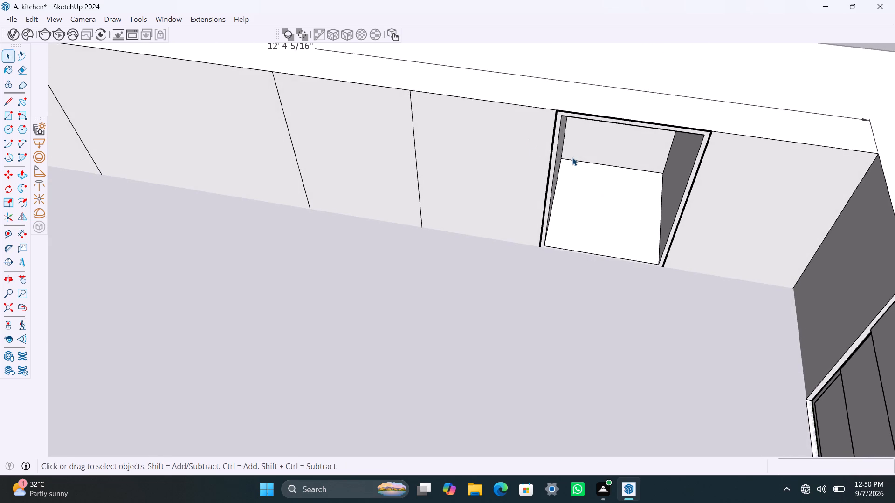
key("r")
left_click(567, 120)
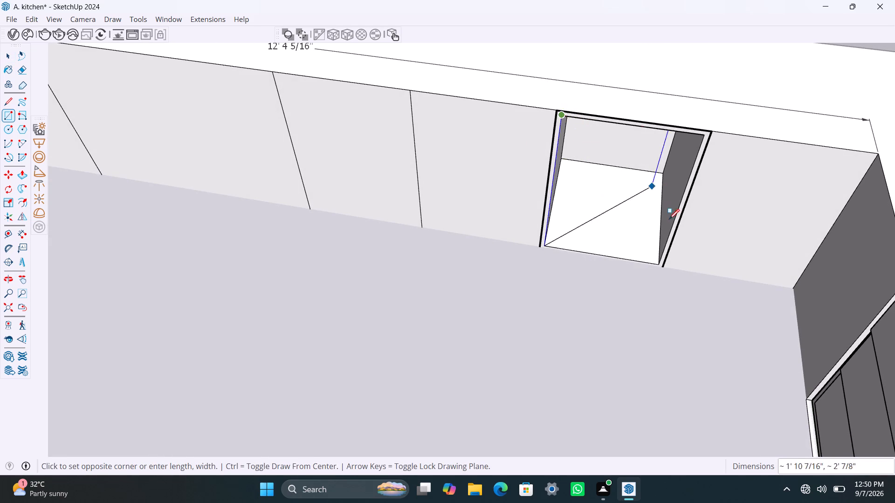
left_click(660, 261)
Make a group of the rectangle face covering the hollowed cabinet's front opening and open it for editing.
key("space")
double_click(634, 237)
right_click(633, 234)
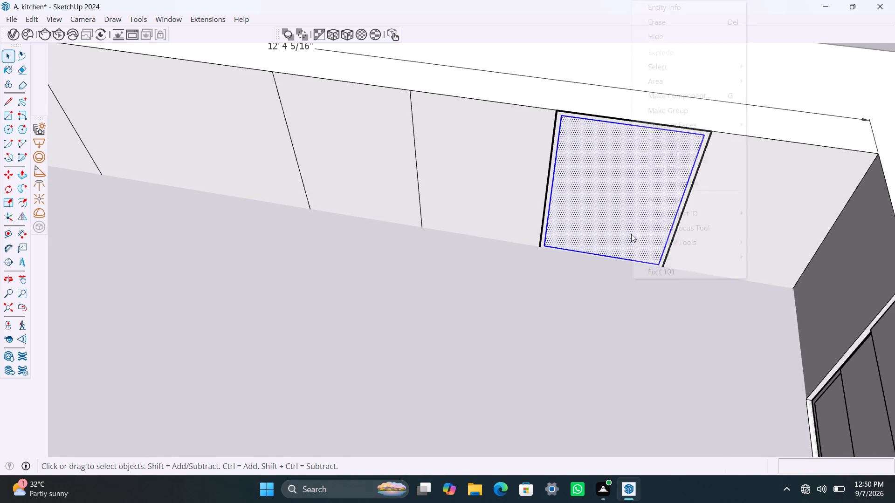
left_click(682, 103)
triple_click(622, 207)
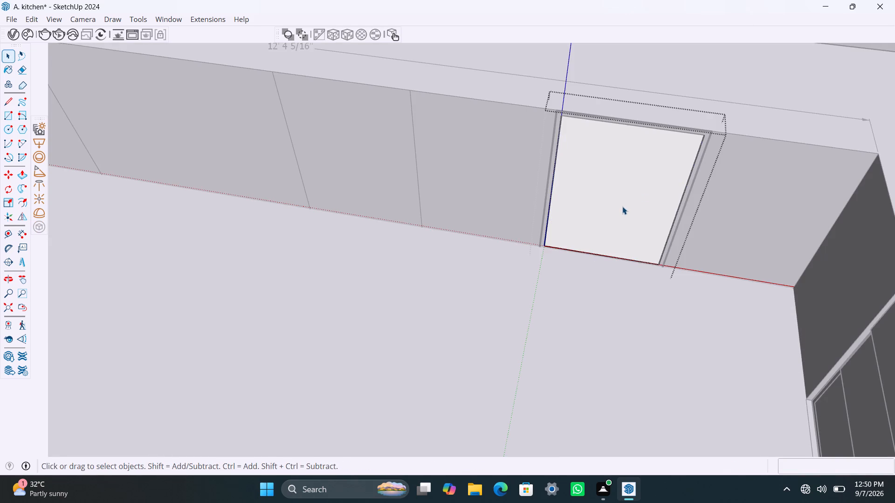
Extrude the grouped rectangle 18 mm outward to form the cabinet's front panel.
key("p")
left_click(622, 206)
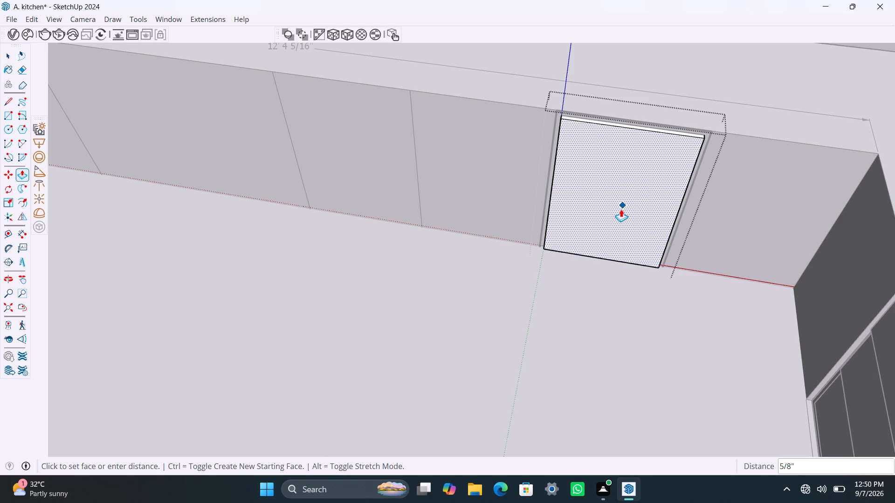
type("18mm")
key("Return")
key("space")
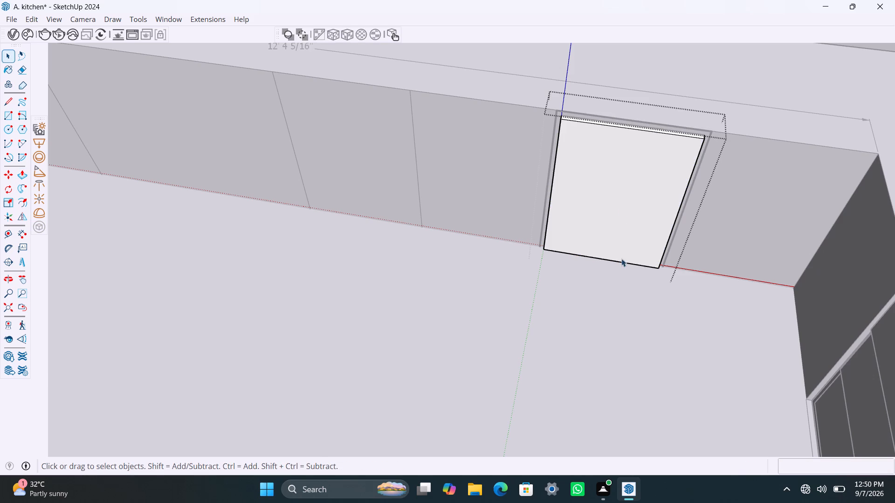
left_click(599, 314)
Examine the new cabinet front, the drawer unit and the other base cabinets from inside the kitchen.
scroll(569, 274, "down", 3)
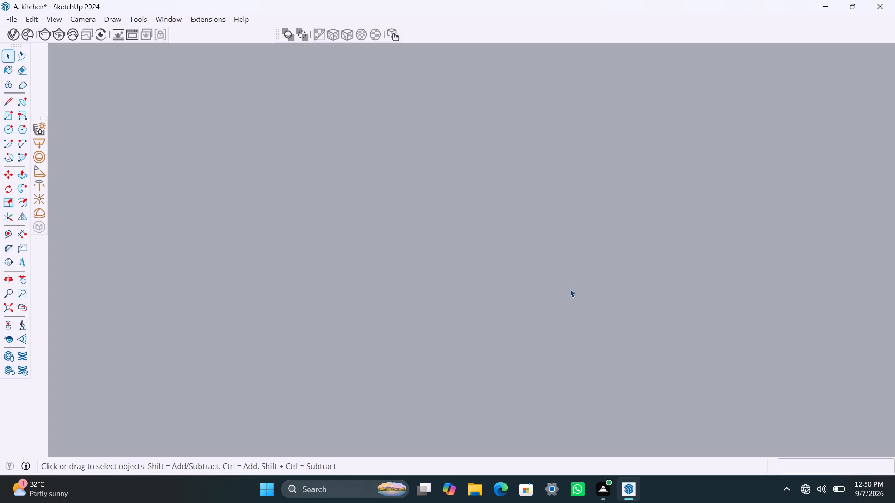
left_click(1, 306)
left_click(7, 306)
scroll(544, 163, "up", 2)
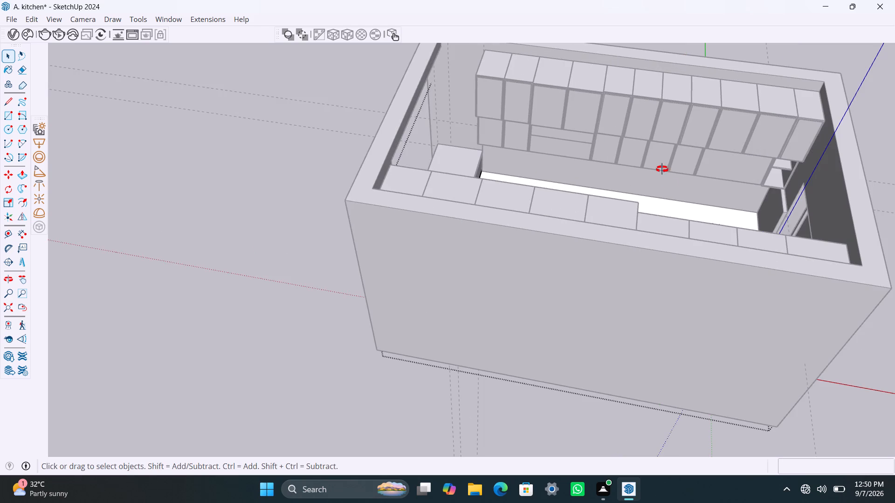
middle_click_drag(661, 167, 725, 243)
scroll(694, 184, "up", 4)
middle_click_drag(627, 198, 827, 197)
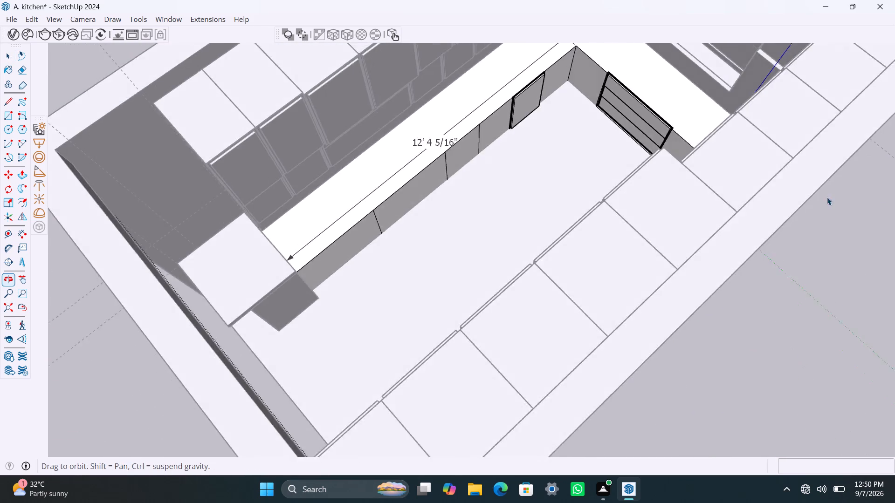
middle_click_drag(827, 197, 834, 209)
scroll(567, 128, "up", 4)
middle_click_drag(555, 128, 614, 140)
scroll(683, 47, "up", 4)
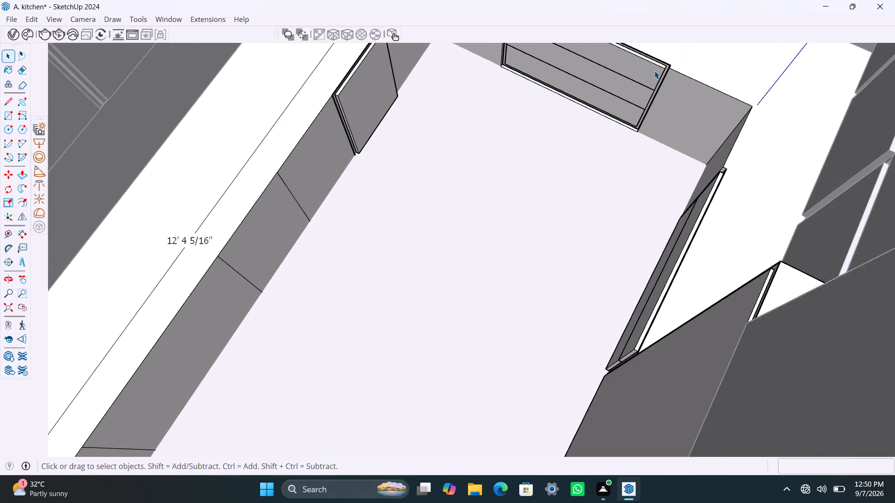
scroll(654, 71, "up", 8)
scroll(672, 64, "down", 3)
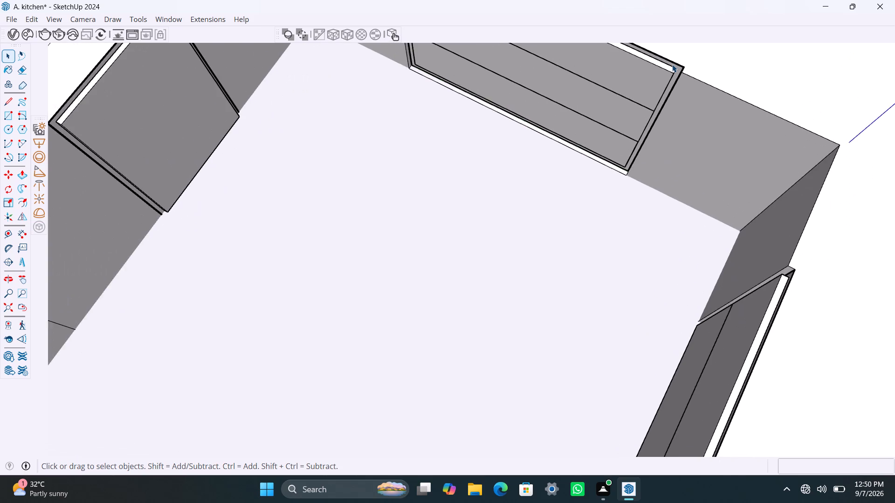
scroll(672, 64, "down", 10)
middle_click_drag(590, 180, 522, 212)
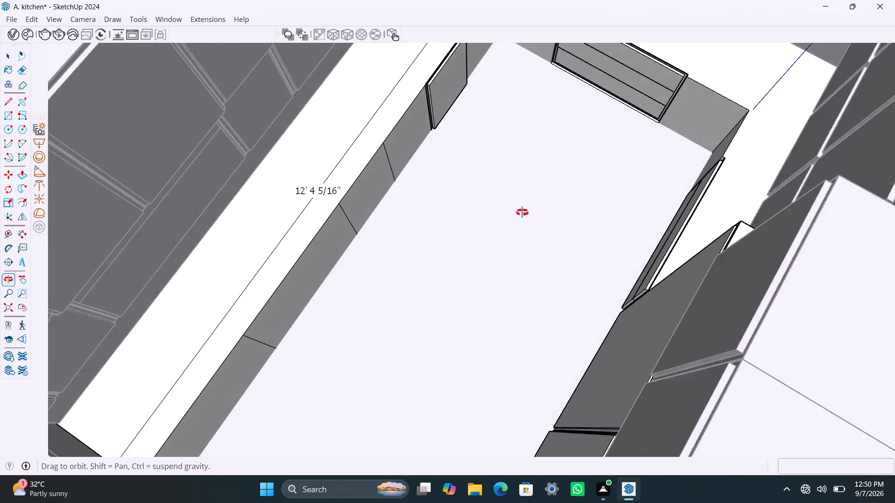
middle_click_drag(522, 212, 266, 139)
scroll(594, 176, "up", 6)
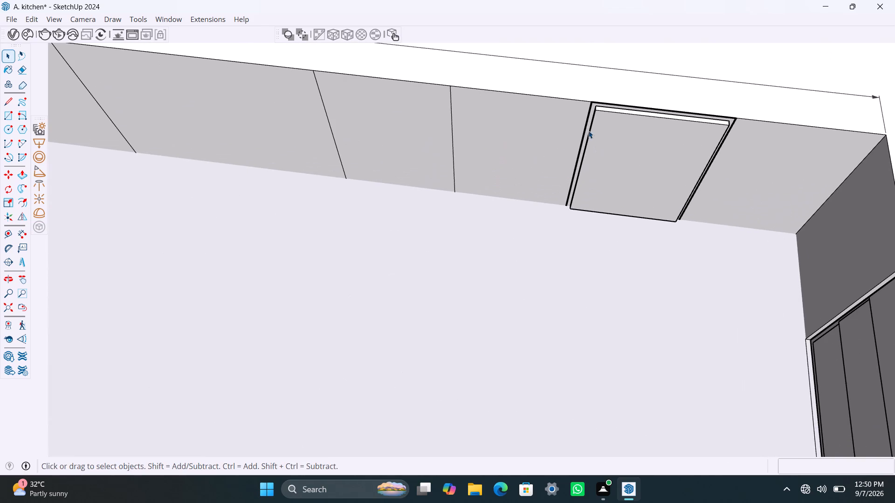
Make a group of the plain counter front section next to the finished cabinet, away from the corner, and open it.
scroll(560, 115, "down", 2)
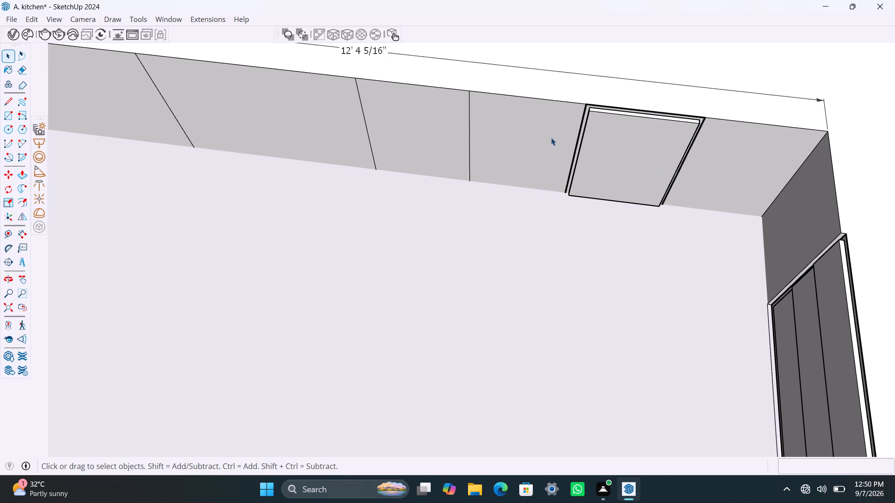
scroll(551, 144, "down", 3)
scroll(524, 141, "up", 6)
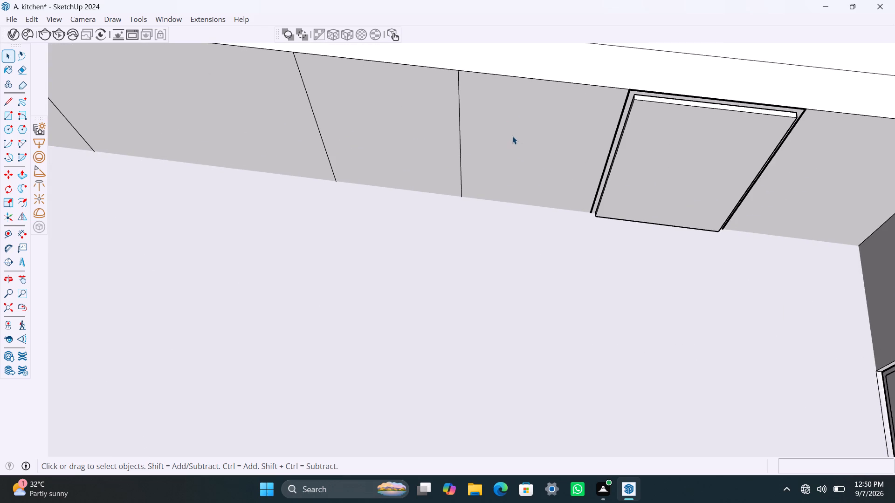
double_click(512, 136)
right_click(511, 136)
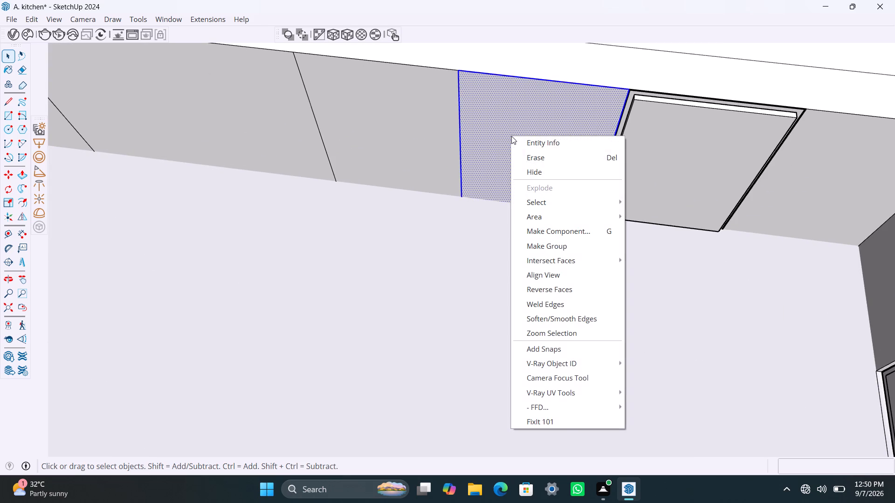
left_click(561, 241)
triple_click(537, 156)
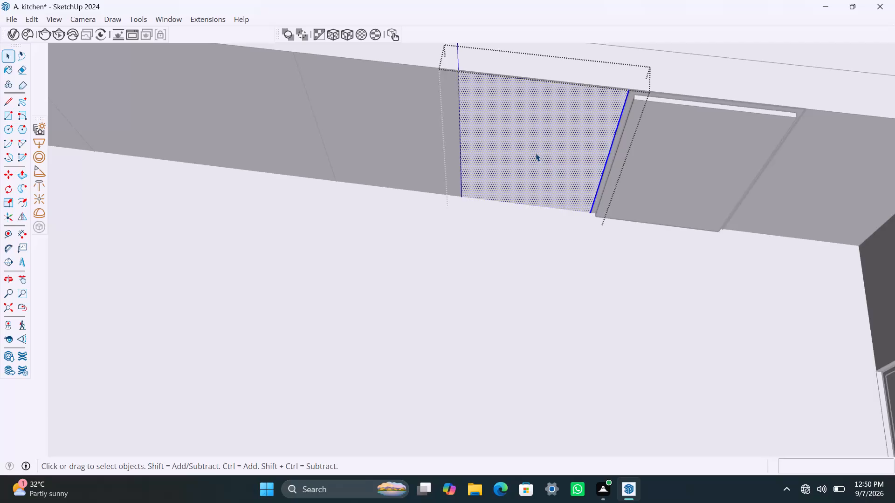
Offset the section's outline inward by 2.5 mm for the gap, and the resulting inner face by 18 mm for the frame.
key("f")
left_click(480, 100)
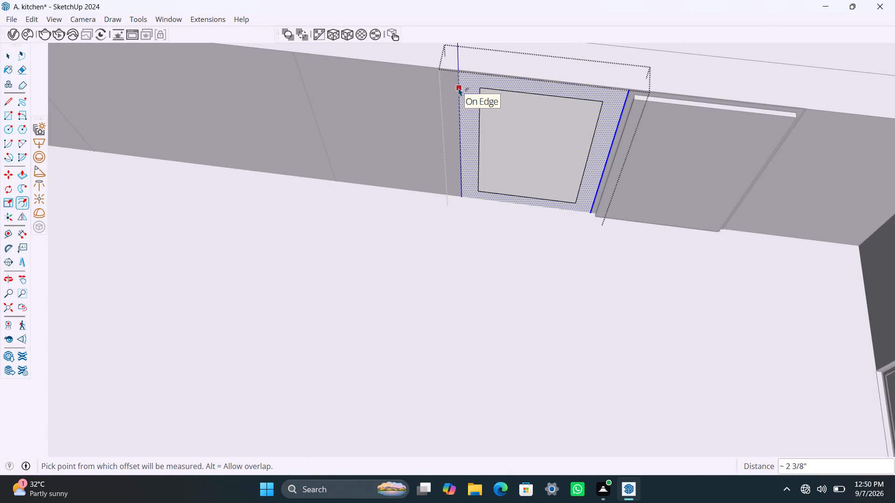
type("2.5mm")
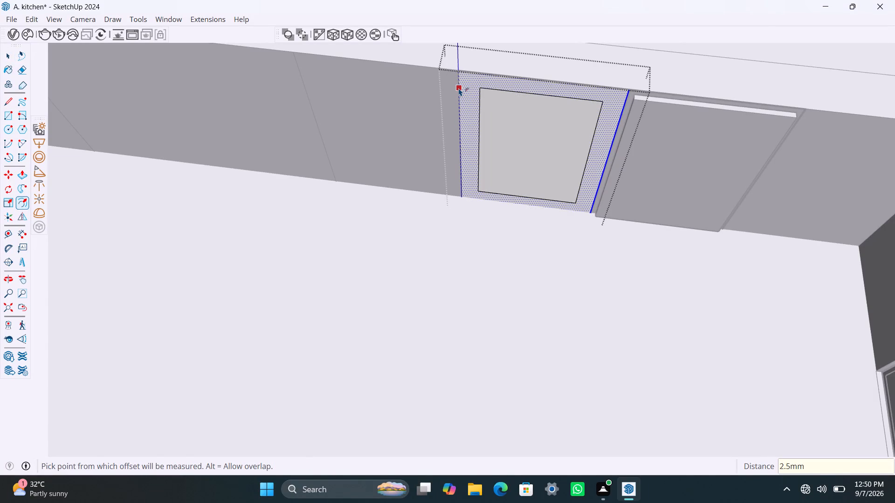
key("Return")
left_click(479, 87)
type("18mm")
key("Return")
key("space")
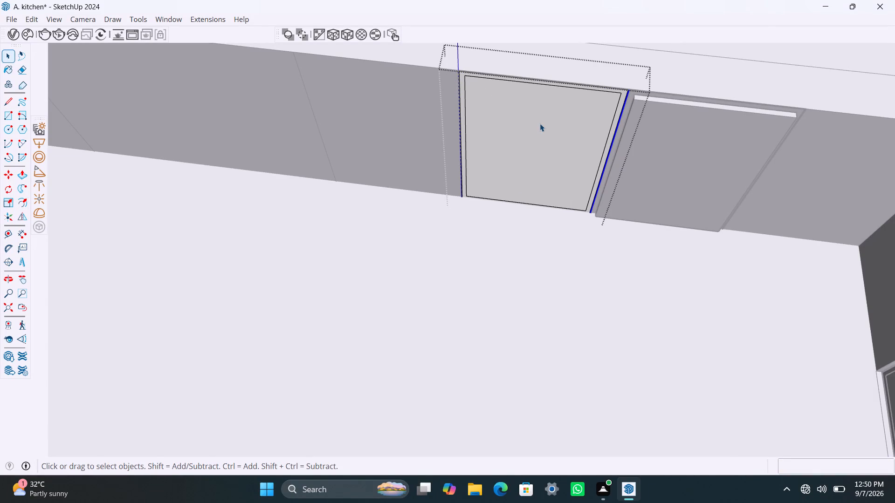
Push the face inside the 18 mm frame 1' 8" into the counter to hollow out the cabinet.
left_click(540, 123)
scroll(540, 123, "up", 2)
key("p")
left_click(540, 123)
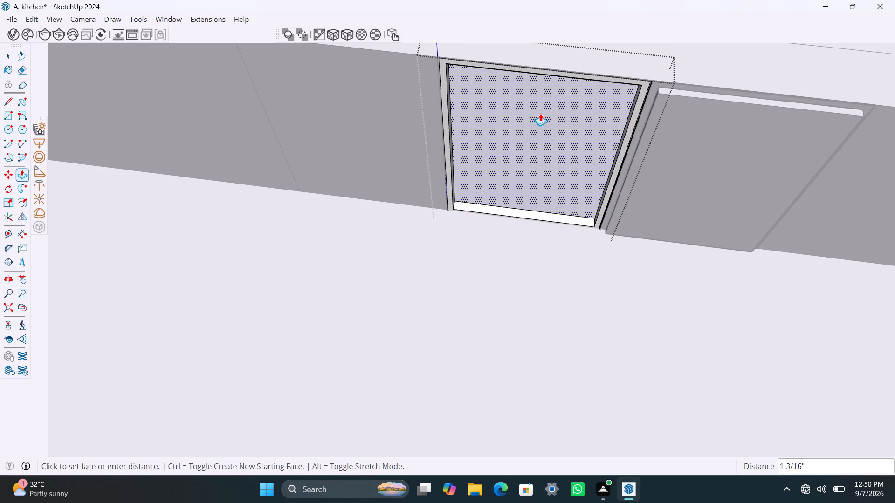
type("1'")
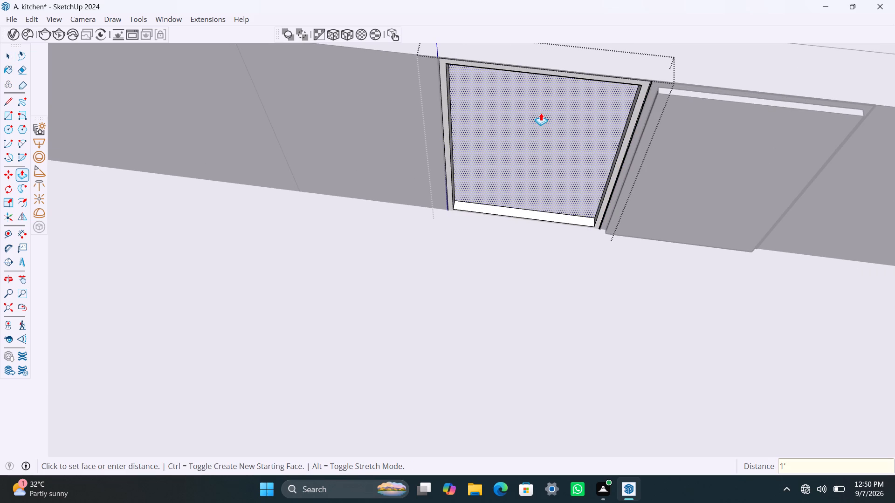
type("8\"")
key("Return")
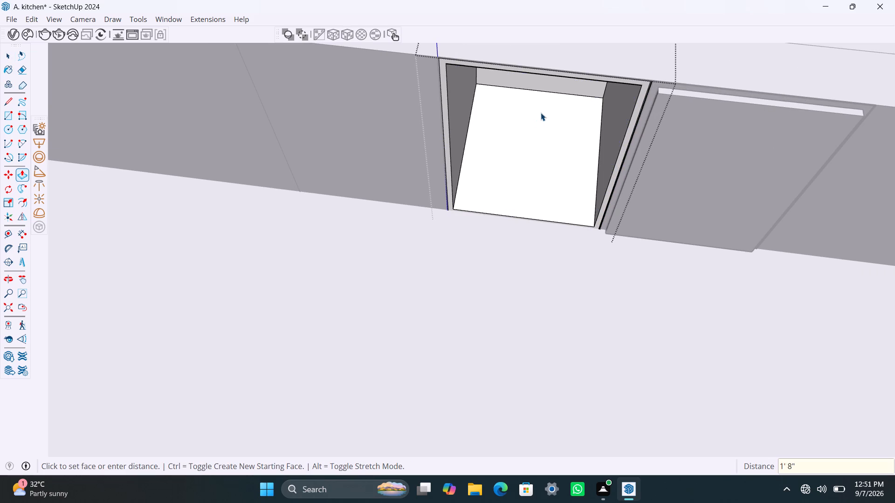
key("space")
Delete the narrow 2.5 mm gap strip face around the outside of the new cabinet's frame.
scroll(526, 115, "down", 3)
scroll(500, 88, "up", 11)
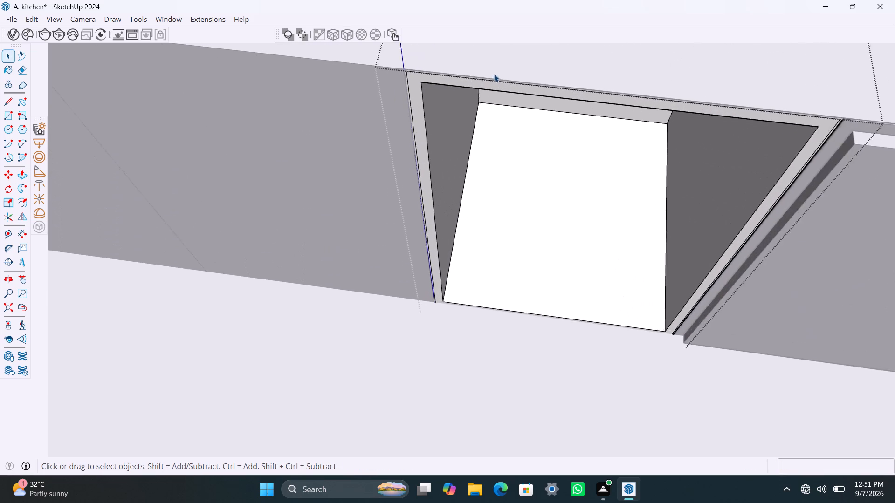
scroll(494, 74, "up", 15)
middle_click_drag(502, 90, 513, 50)
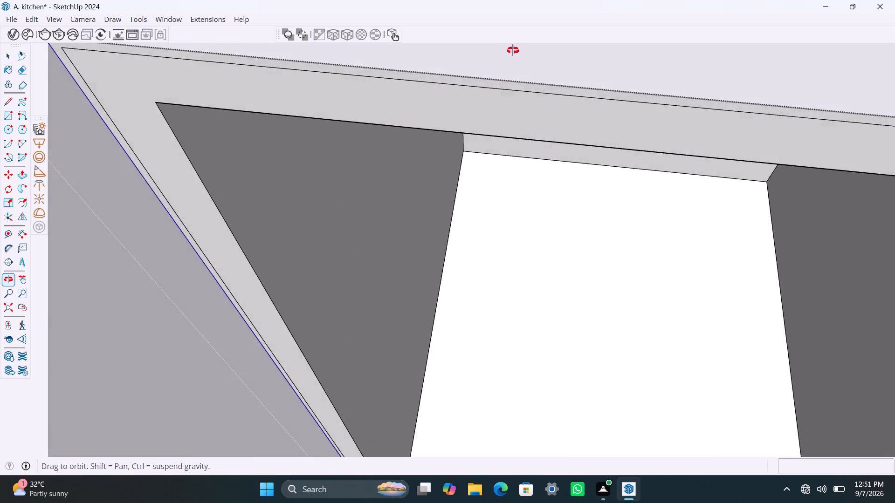
middle_click_drag(513, 50, 516, 45)
scroll(533, 100, "up", 2)
left_click(533, 82)
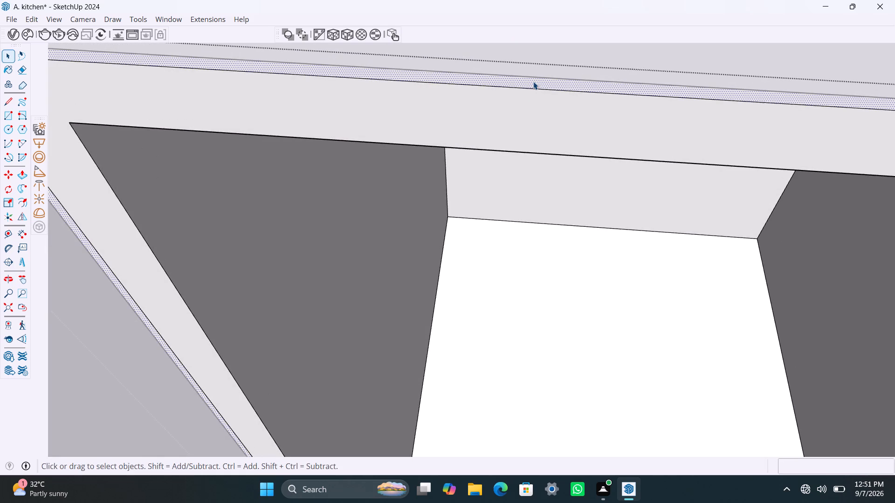
key("Delete")
Draw a rectangle of about 2' 7/8" by 1' 5 1/8" over the second hollowed cabinet's opening, between opposite inner frame corners.
scroll(510, 204, "down", 7)
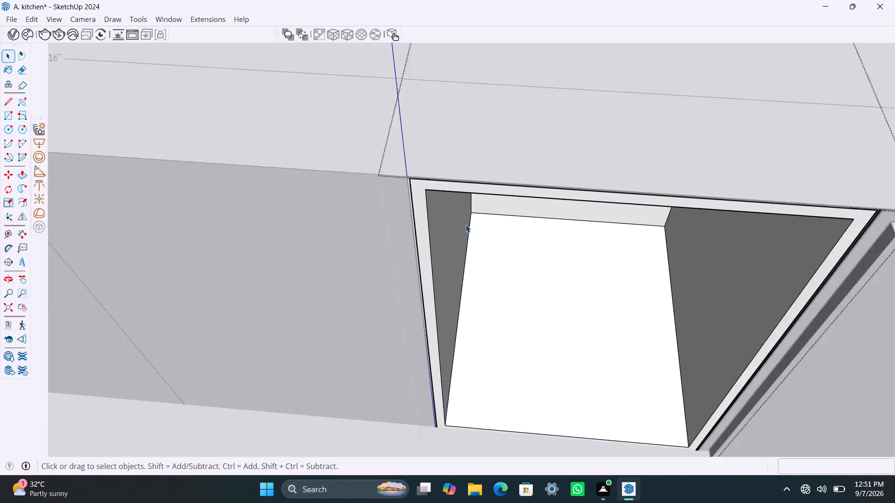
scroll(466, 224, "down", 1)
key("r")
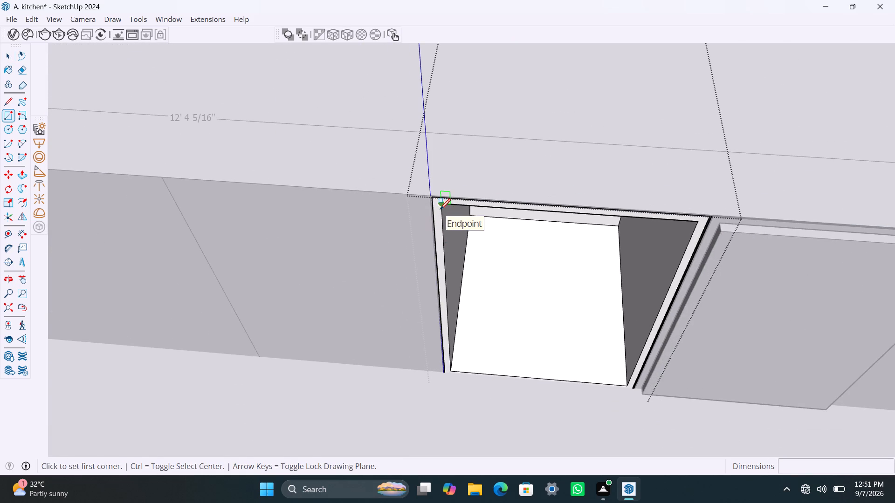
left_click(440, 209)
left_click(626, 387)
key("space")
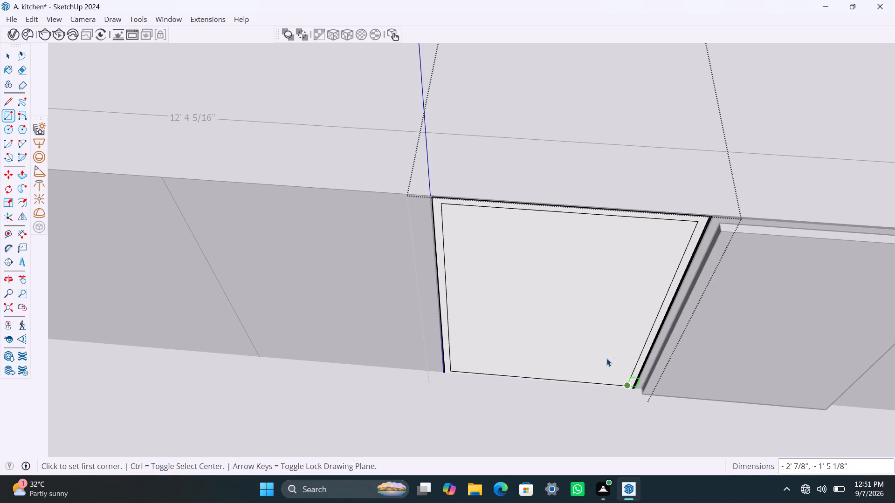
Make a group of the rectangle covering the second cabinet's opening and open it for editing.
double_click(606, 357)
left_click(606, 355)
right_click(606, 355)
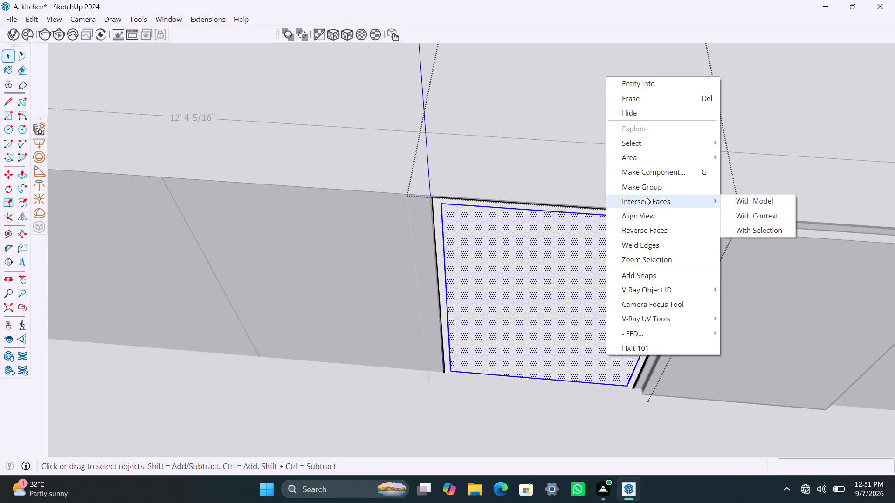
left_click(647, 192)
triple_click(592, 268)
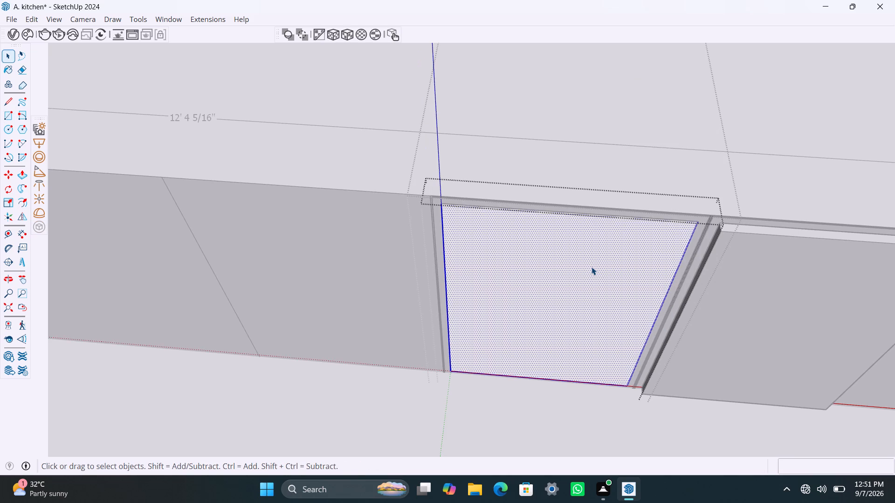
Extrude the grouped rectangle 18 mm outward as the second cabinet's front panel and leave the nested groups.
key("p")
left_click(591, 266)
type("18mm")
key("Return")
key("space")
left_click(443, 158)
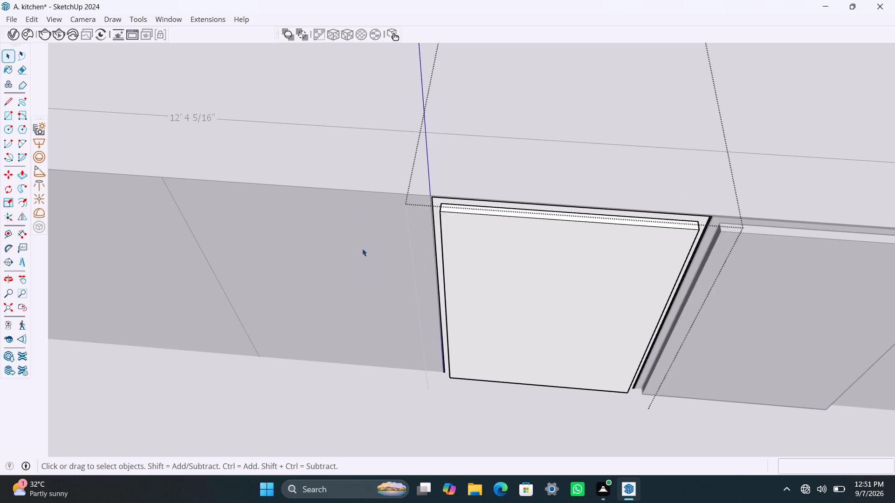
left_click(365, 266)
Make a group of the next plain section beside the two fronted cabinets and open it with its face selected.
scroll(307, 290, "down", 6)
middle_click_drag(310, 304, 369, 303, "shift")
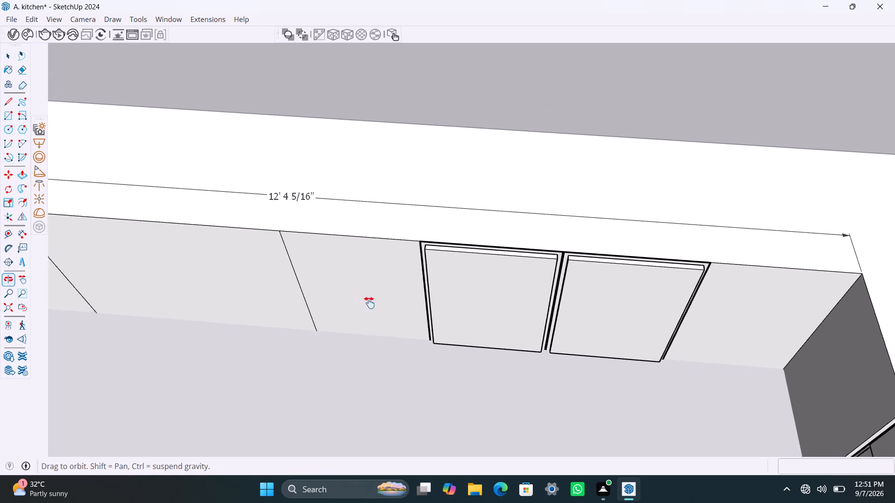
middle_click_drag(369, 303, 374, 303, "shift")
scroll(363, 296, "up", 2)
double_click(362, 291)
right_click(359, 280)
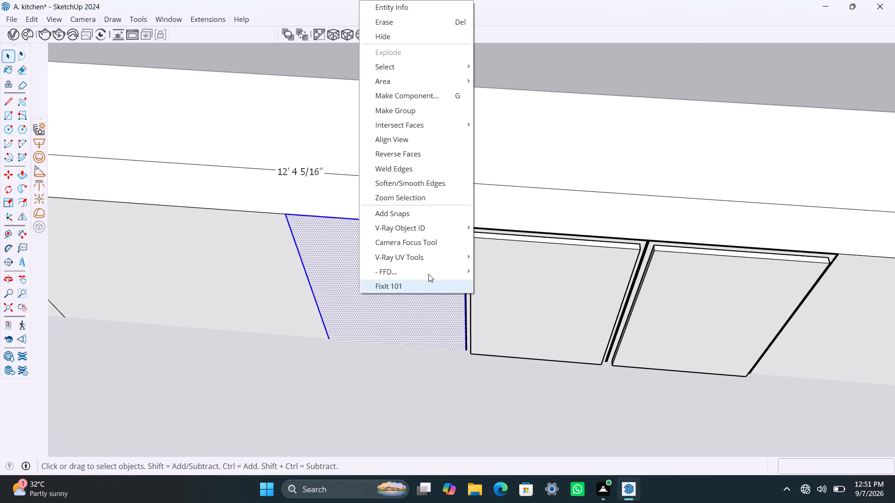
left_click(452, 113)
double_click(375, 251)
left_click(327, 262)
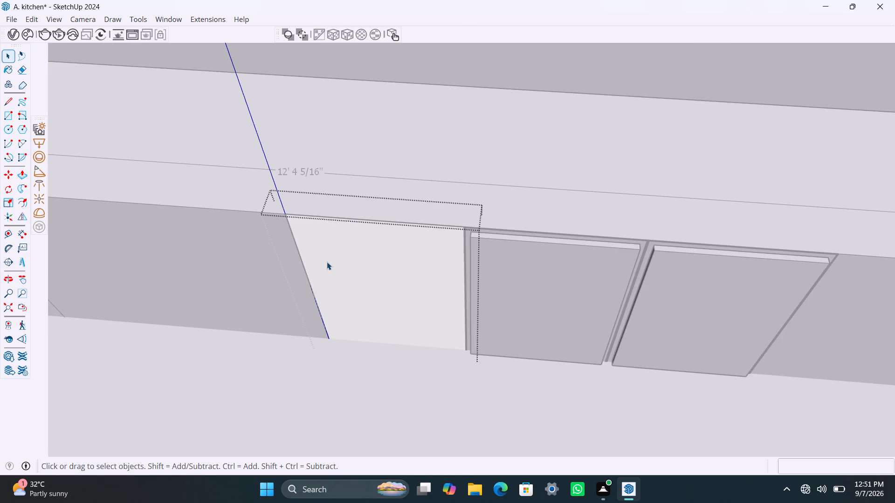
scroll(328, 260, "up", 1)
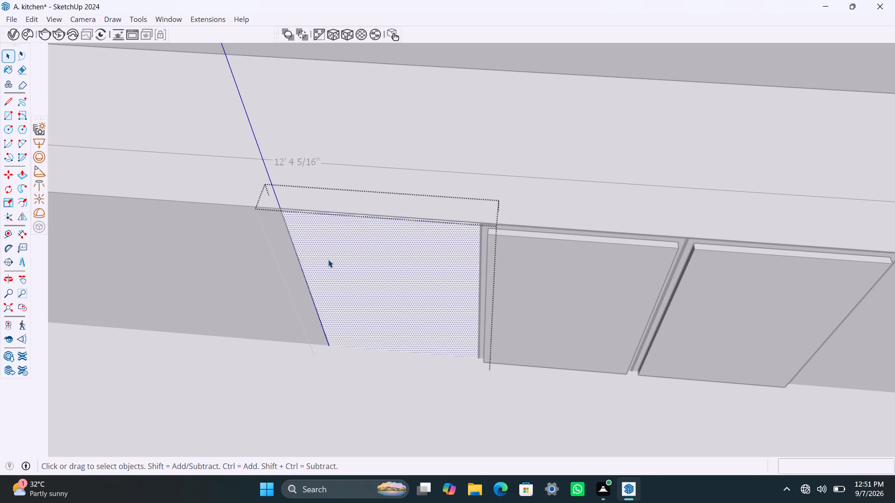
Offset the outline of the open third section's front face inward by 2.5 mm.
type("2.5mm")
key("Return")
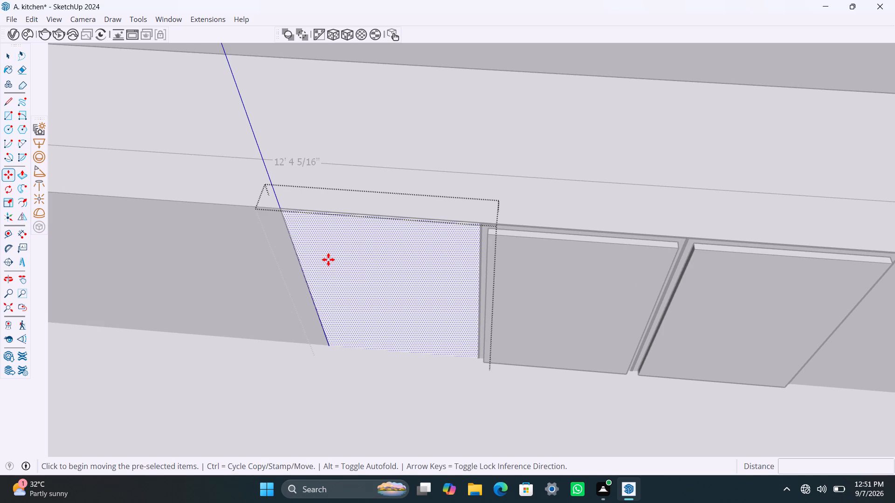
key("space")
key("f")
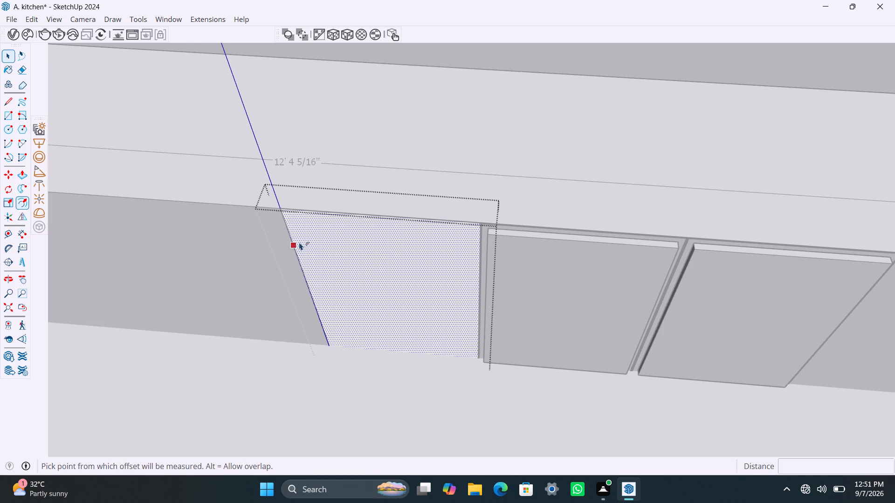
left_click(299, 239)
type("2.5mm")
key("Return")
Offset the remaining inner face inward by another 18 mm to form the third cabinet's frame.
left_click(326, 232)
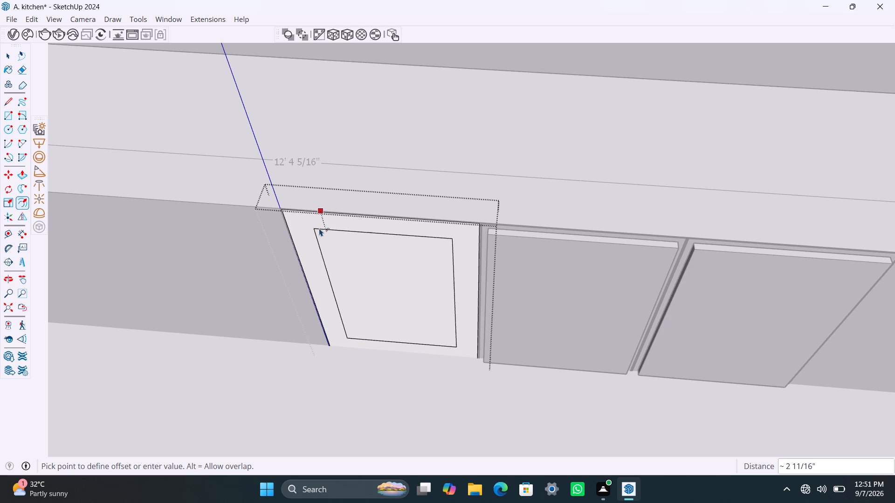
type("18mm")
key("Return")
key("space")
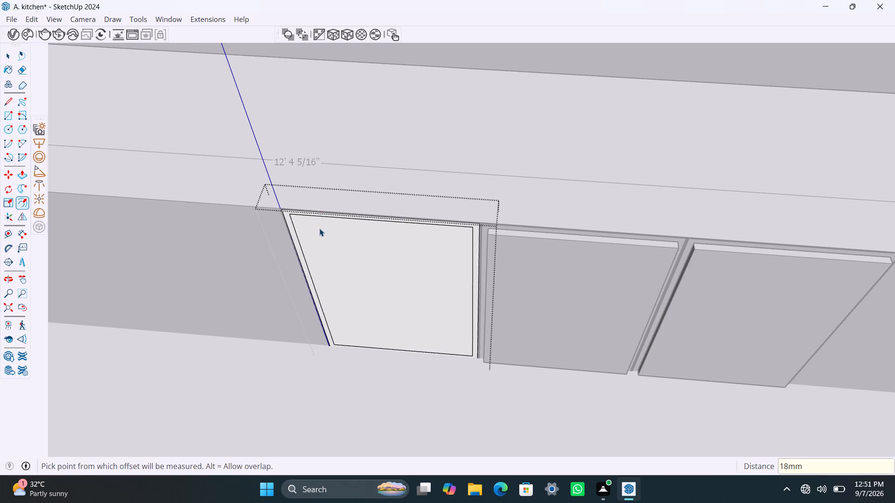
Delete the narrow 2.5 mm strip of face around the outside of the third cabinet's frame.
scroll(319, 204, "up", 3)
scroll(312, 218, "up", 18)
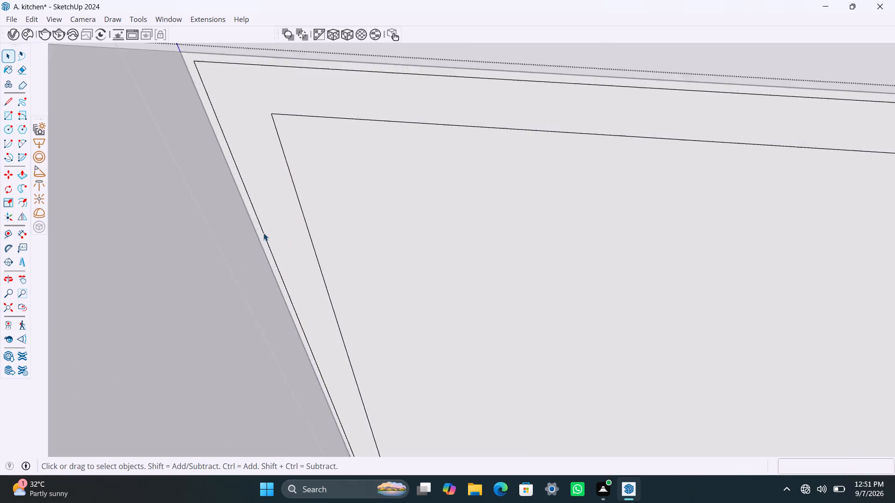
scroll(263, 233, "up", 4)
left_click(250, 224)
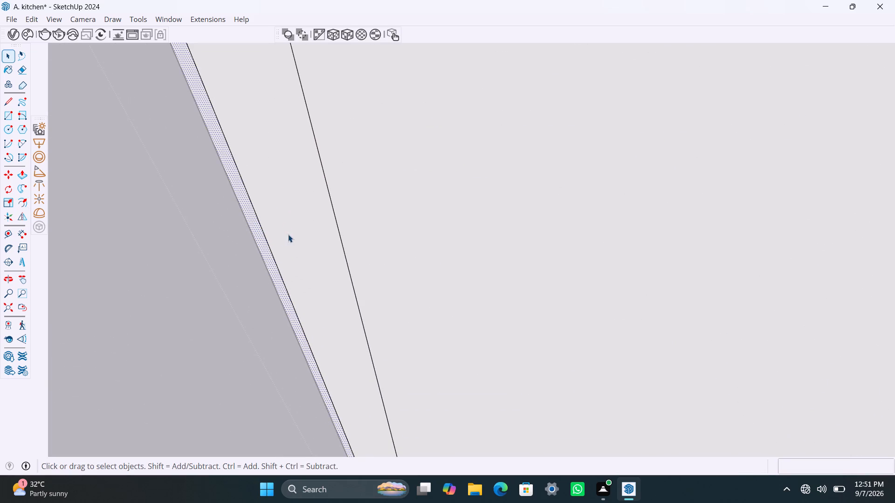
key("Delete")
Push the face inside the frame inward 1'8" to hollow out the third cabinet.
scroll(481, 270, "down", 9)
double_click(484, 236)
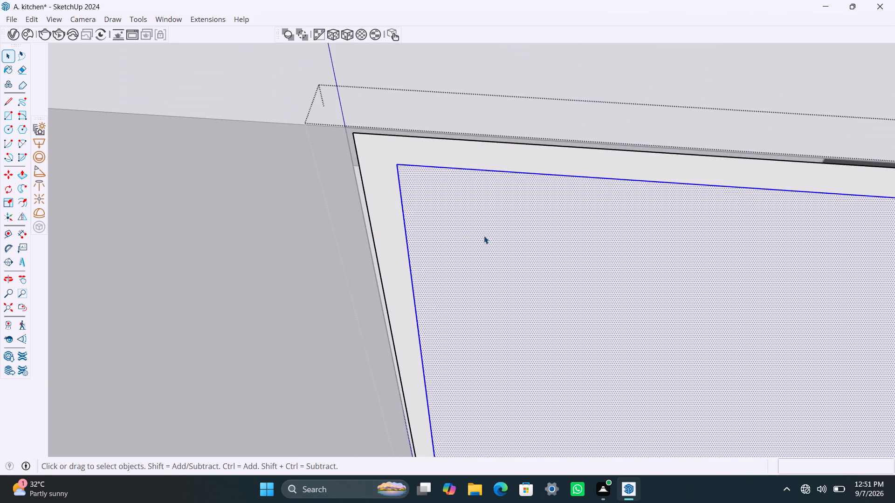
key("p")
left_click(484, 236)
type("1'8\"")
key("Return")
key("space")
Draw a rectangle of about 2' 7/8" by 1' 5 1/8" over the third cabinet's opening, between opposite inner frame corners.
scroll(425, 268, "down", 2)
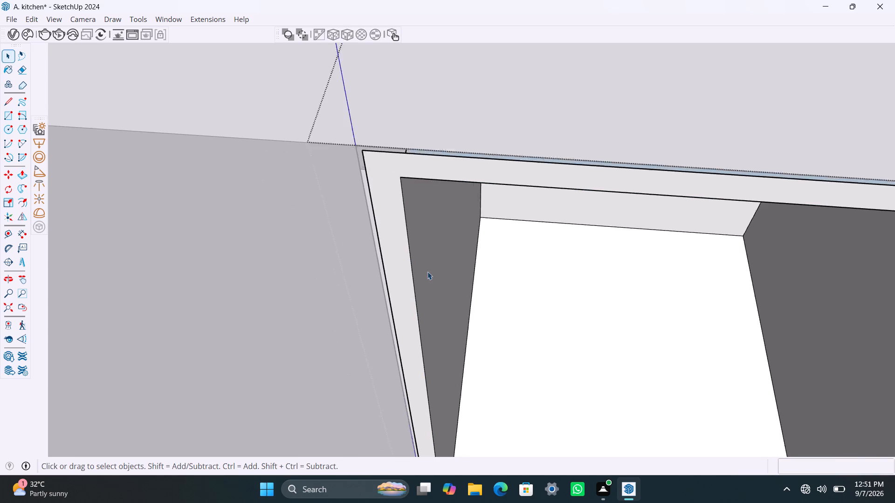
scroll(427, 272, "down", 6)
middle_click_drag(440, 258, 390, 158, "shift")
key("r")
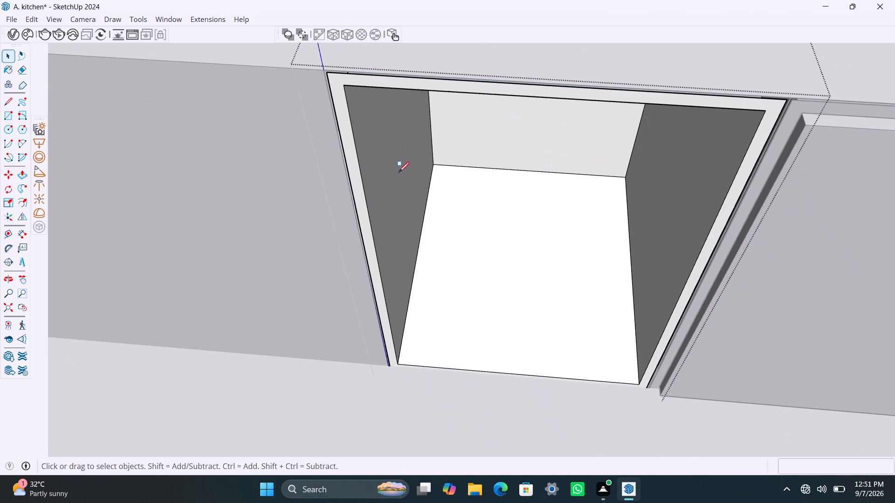
left_click_drag(348, 85, 348, 96)
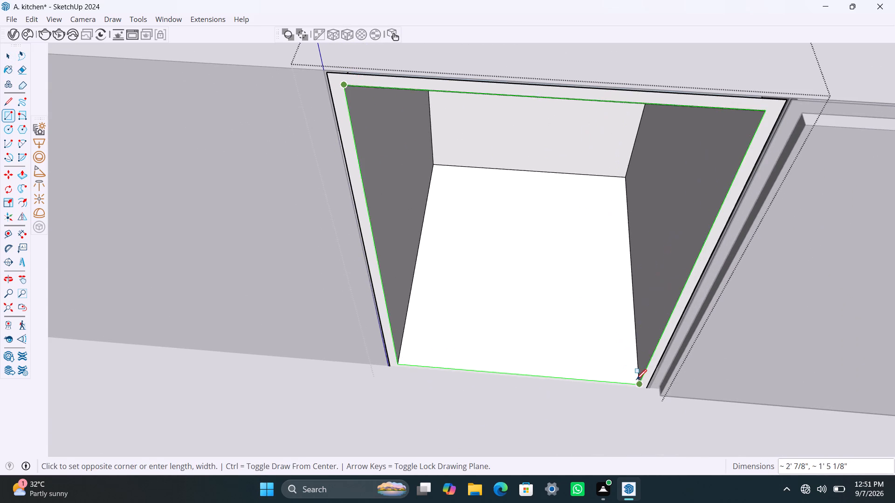
left_click(636, 380)
Make a group of the rectangle covering the third cabinet's opening and open it for editing.
key("space")
double_click(608, 334)
double_click(606, 332)
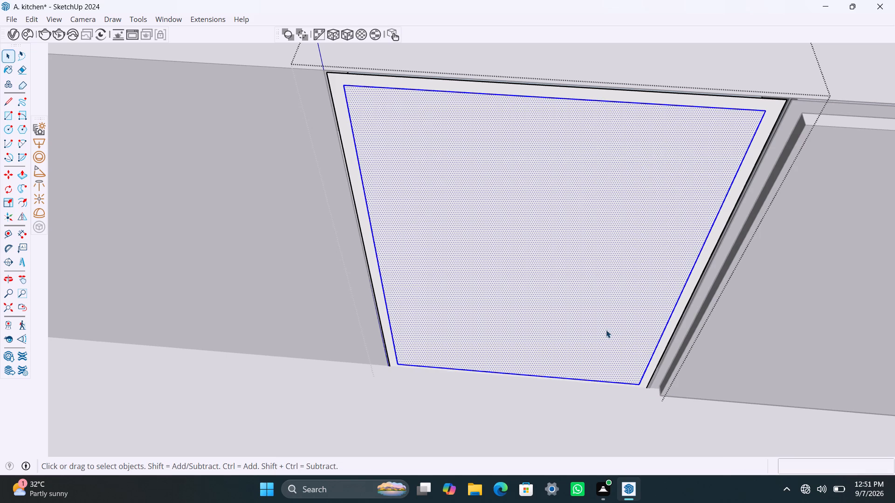
right_click(603, 329)
left_click(640, 165)
triple_click(607, 208)
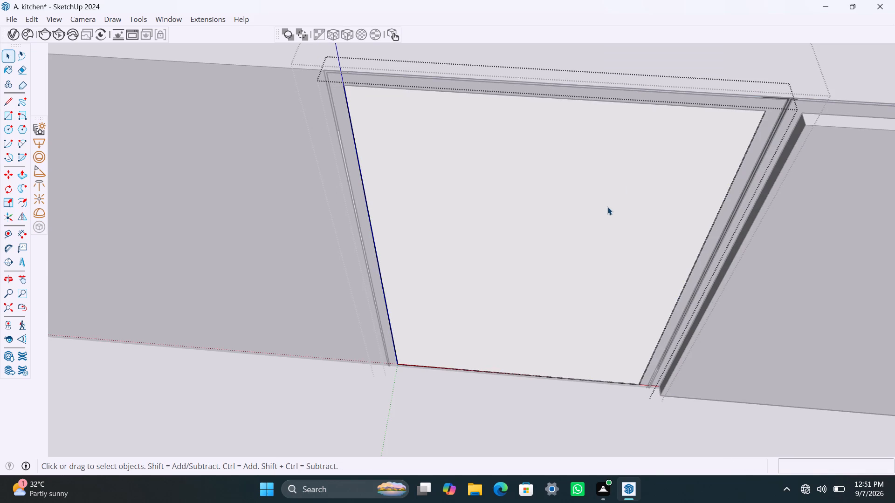
Extrude the grouped rectangle 18 mm outward as the third cabinet's front panel and leave the panel's group.
key("p")
left_click(607, 205)
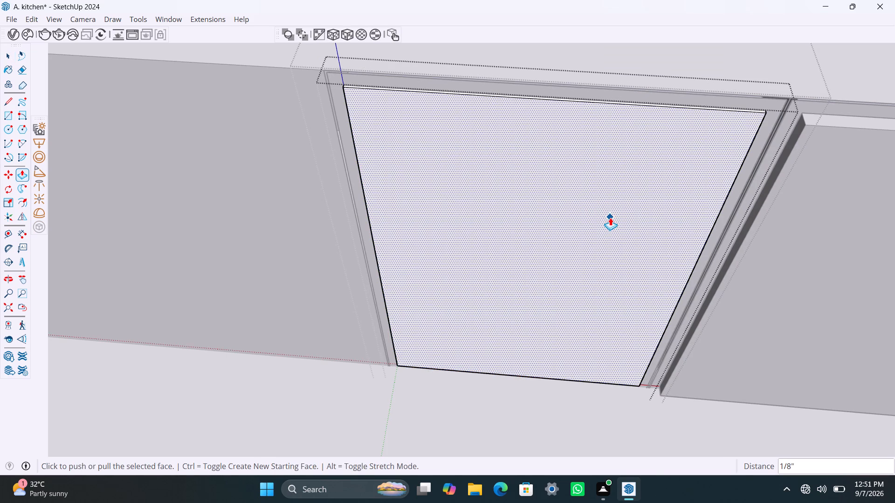
type("18mm")
key("Return")
key("space")
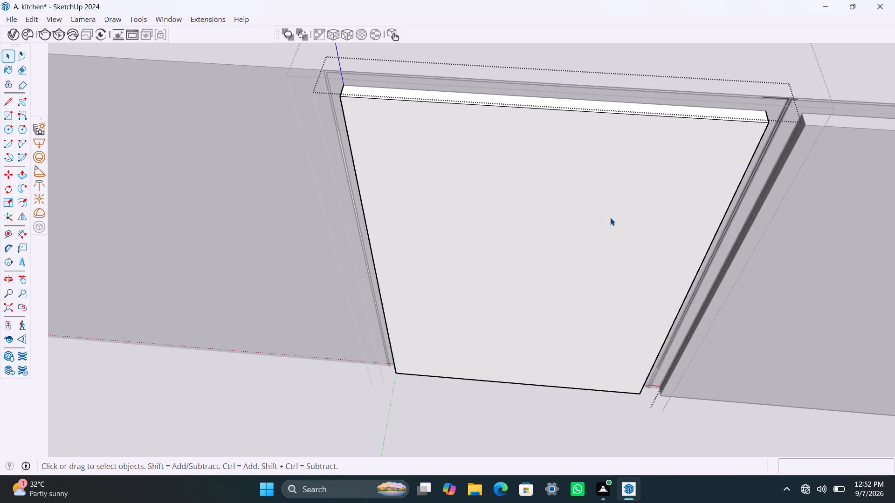
left_click_drag(407, 421, 403, 411)
left_click(269, 306)
scroll(257, 258, "down", 2)
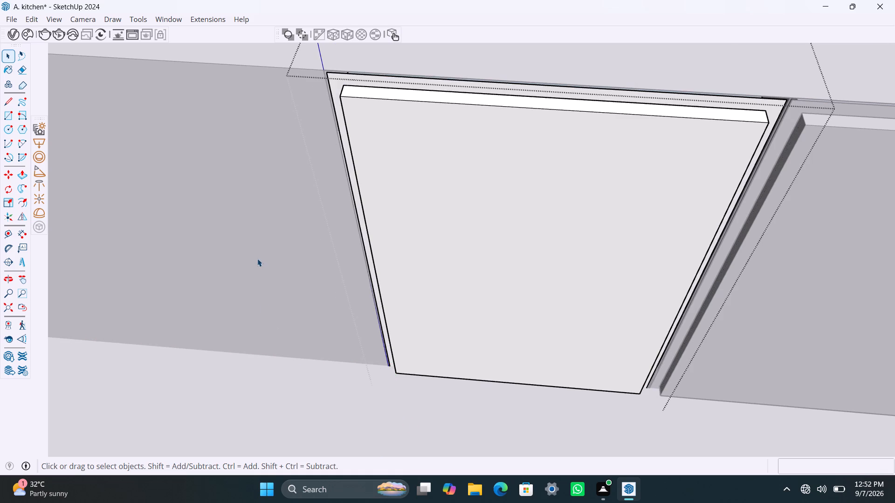
scroll(257, 258, "down", 7)
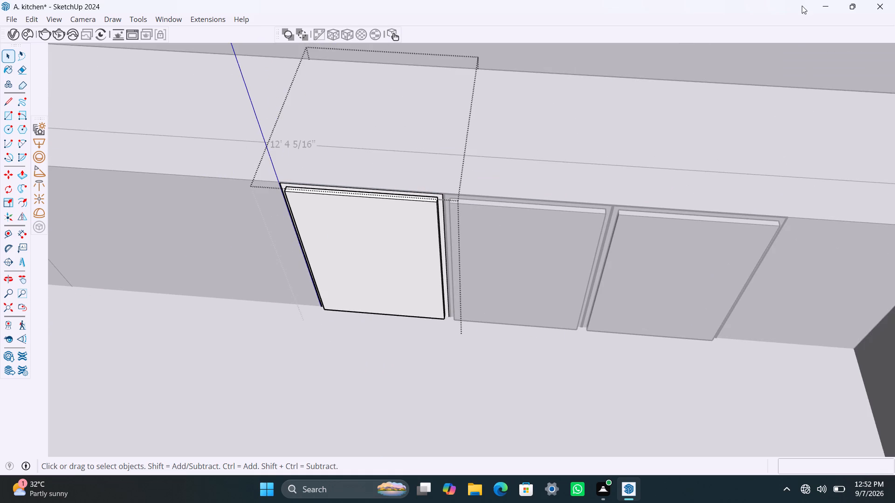
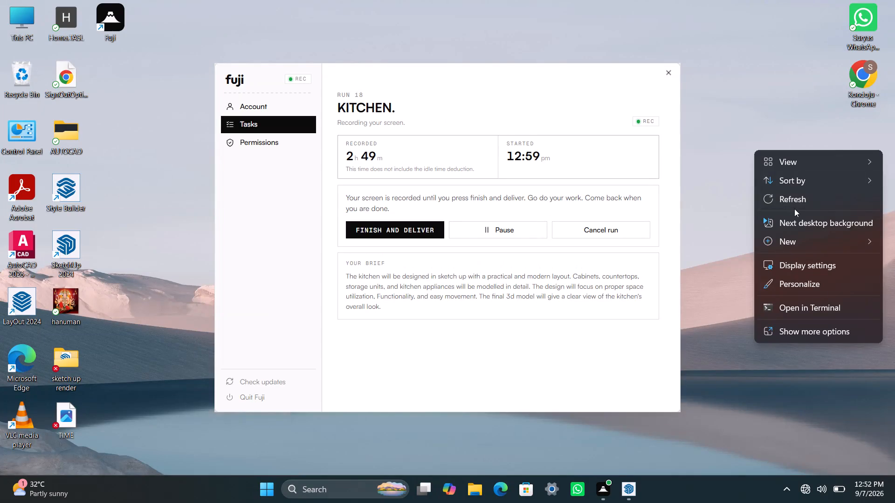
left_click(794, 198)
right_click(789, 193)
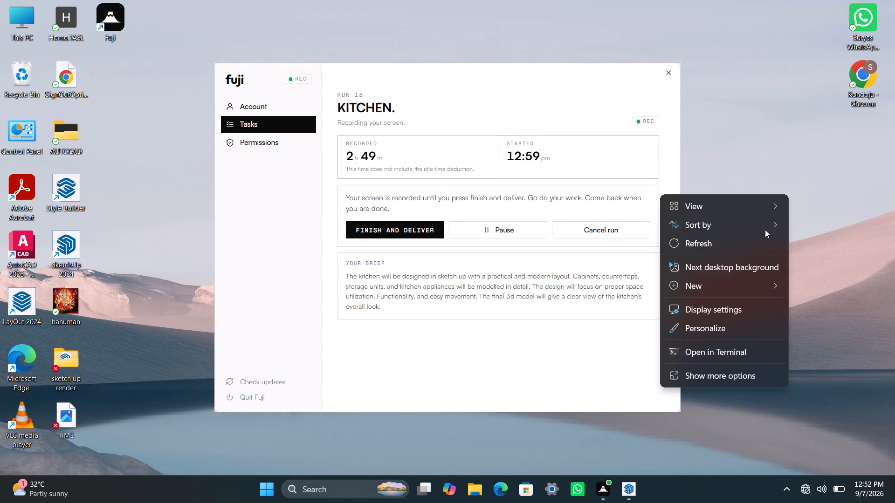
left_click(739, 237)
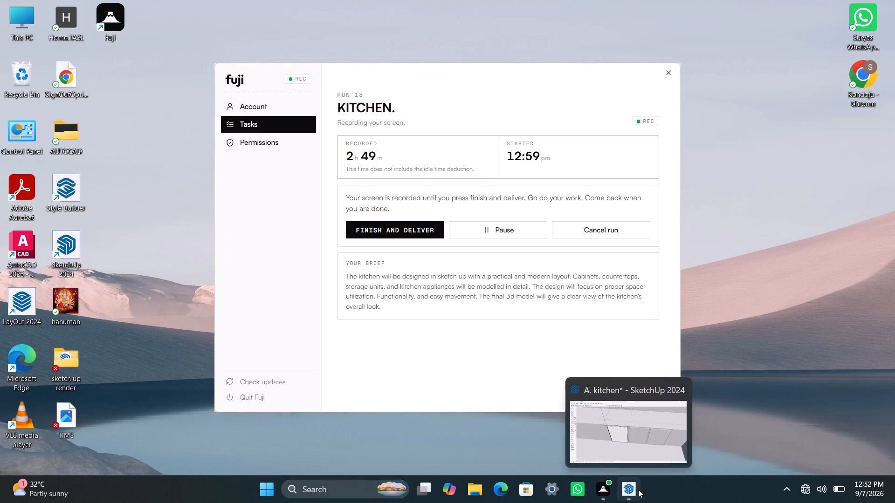
Switch to SketchUp, make a group of the wide counter front section beside the third cabinet, and open it for editing.
left_click(636, 490)
scroll(278, 237, "down", 4)
middle_click_drag(320, 320, 336, 321)
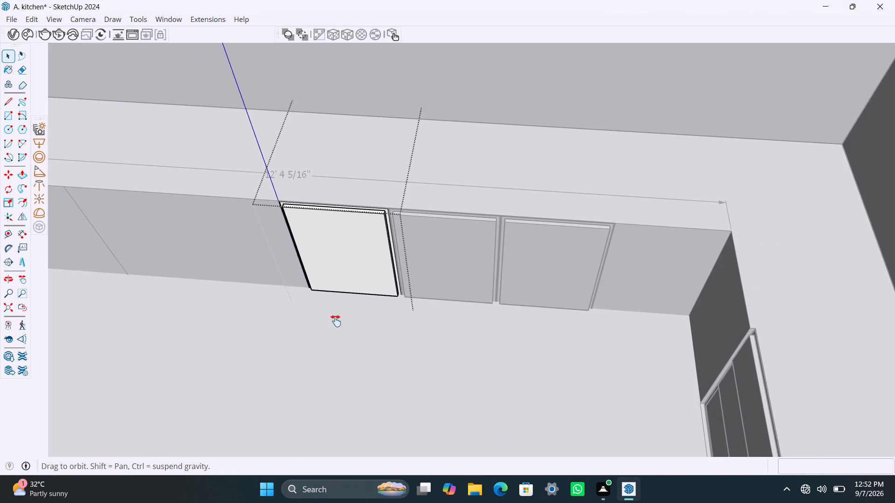
middle_click_drag(336, 321, 448, 336)
key("space")
left_click(310, 252)
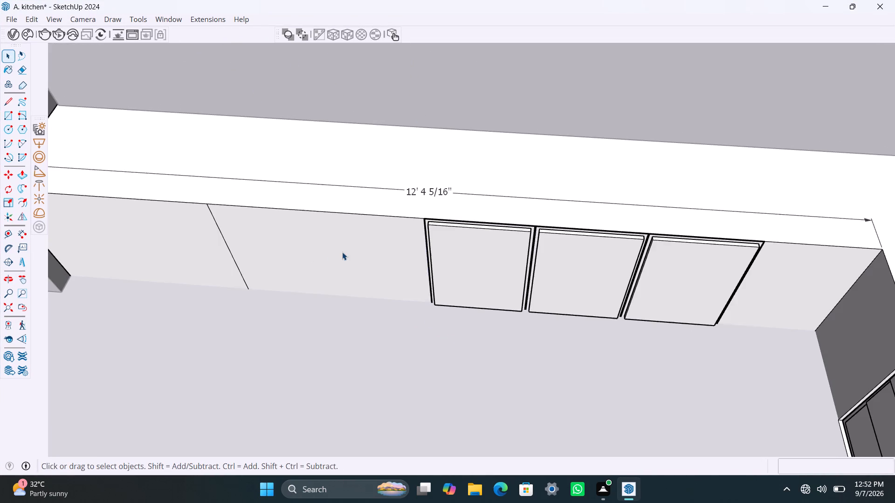
scroll(342, 252, "up", 1)
scroll(335, 255, "down", 2)
middle_click_drag(355, 273, 441, 315)
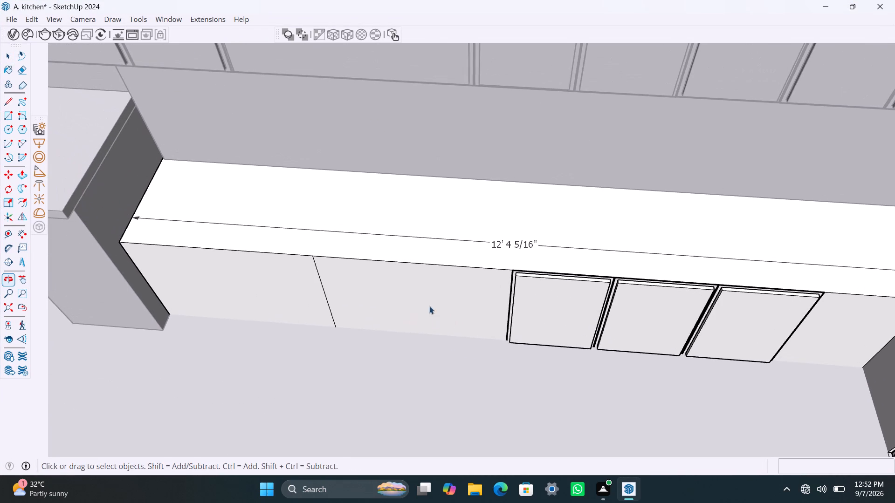
scroll(392, 293, "up", 1)
middle_click_drag(426, 311, 444, 308)
scroll(563, 299, "up", 2)
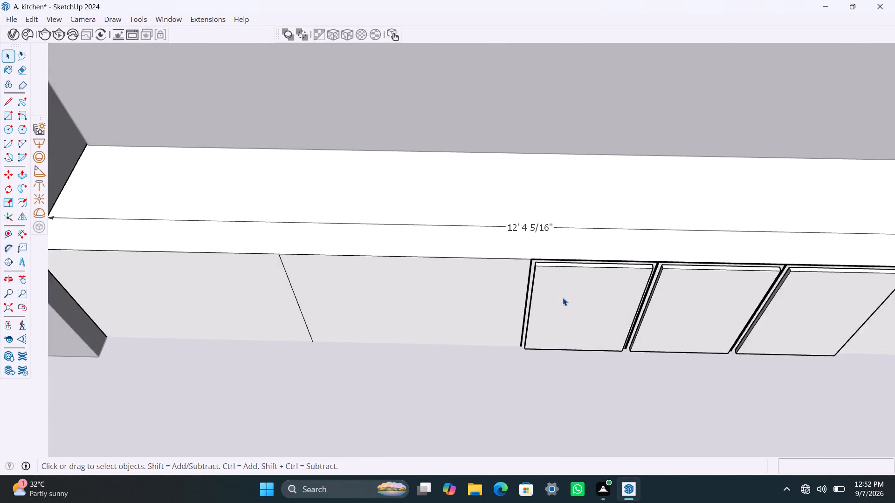
scroll(550, 260, "down", 2)
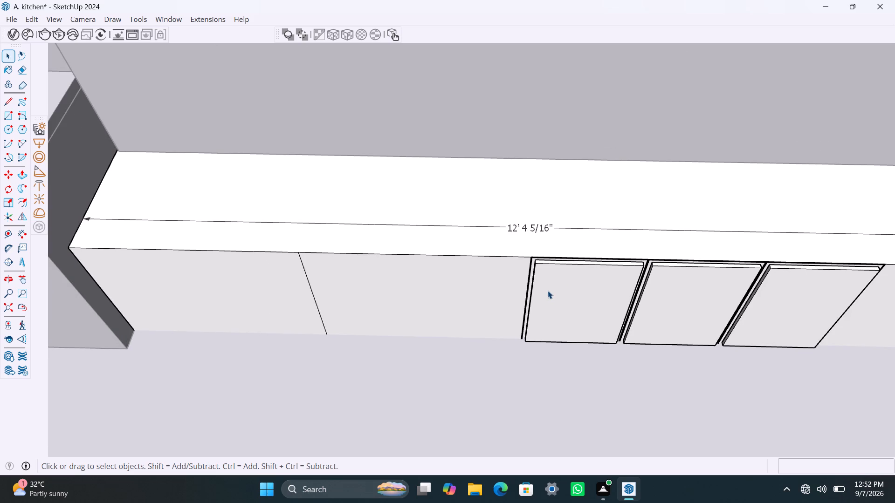
double_click(335, 280)
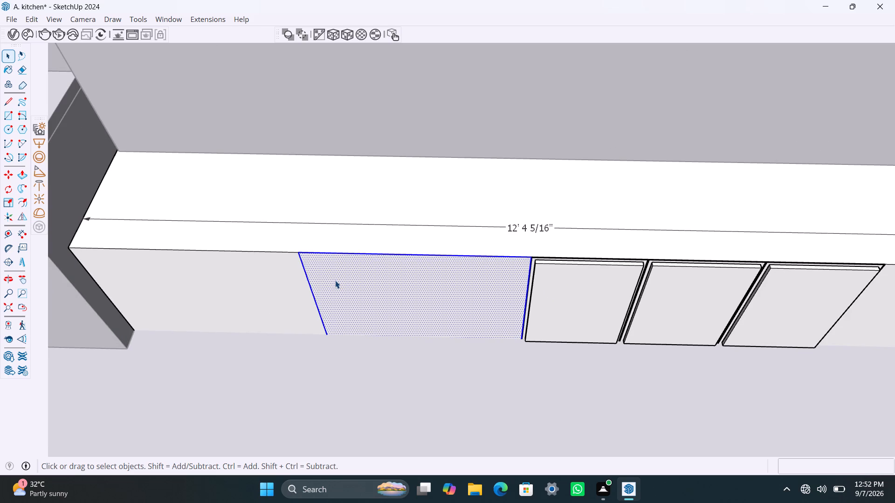
right_click(335, 280)
left_click(356, 109)
double_click(359, 292)
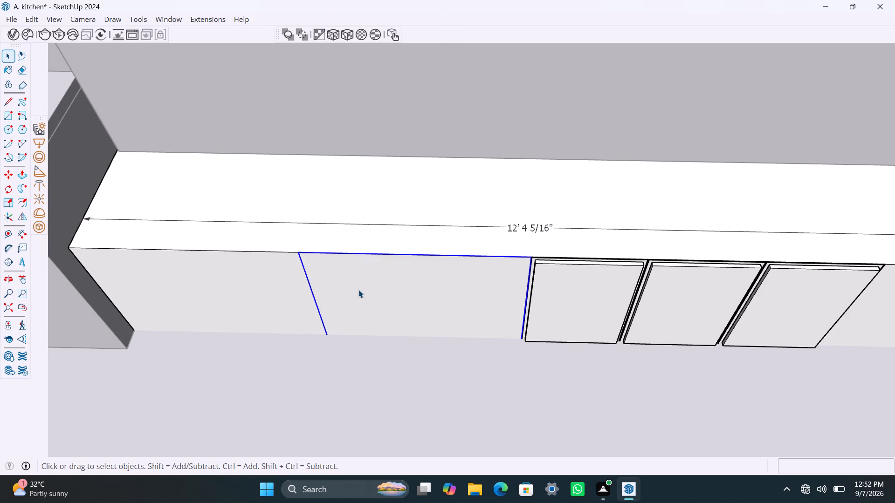
Offset the fourth cabinet's front face inward by 2.5 mm, and offset the resulting inner face by 18 mm to outline the frame.
scroll(358, 288, "up", 2)
triple_click(341, 277)
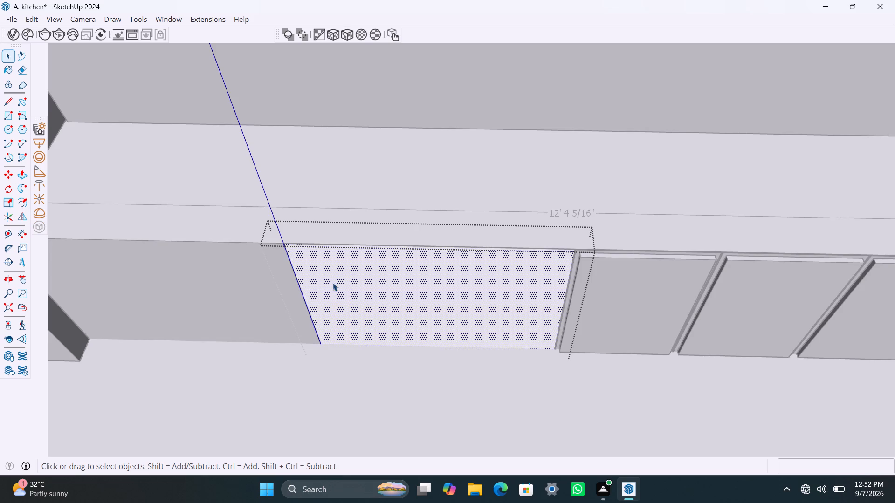
key("f")
left_click(300, 267)
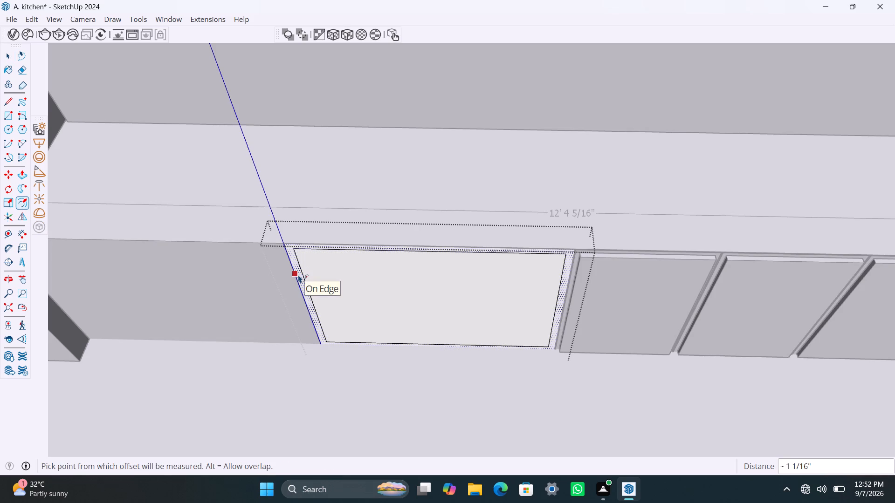
type("2.5mm")
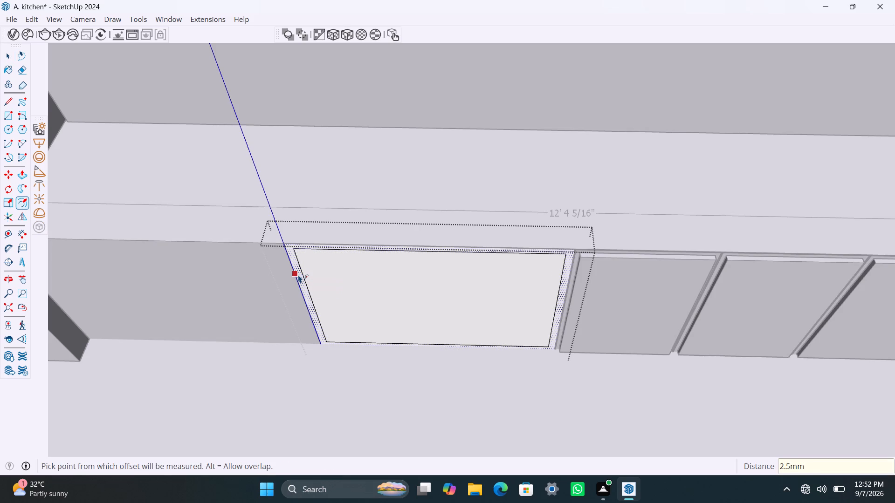
key("Return")
left_click(309, 266)
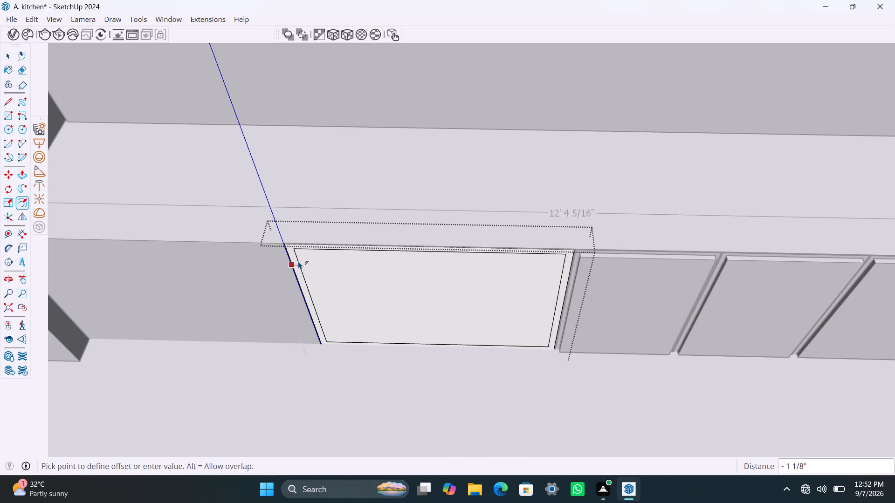
type("18mm")
key("Return")
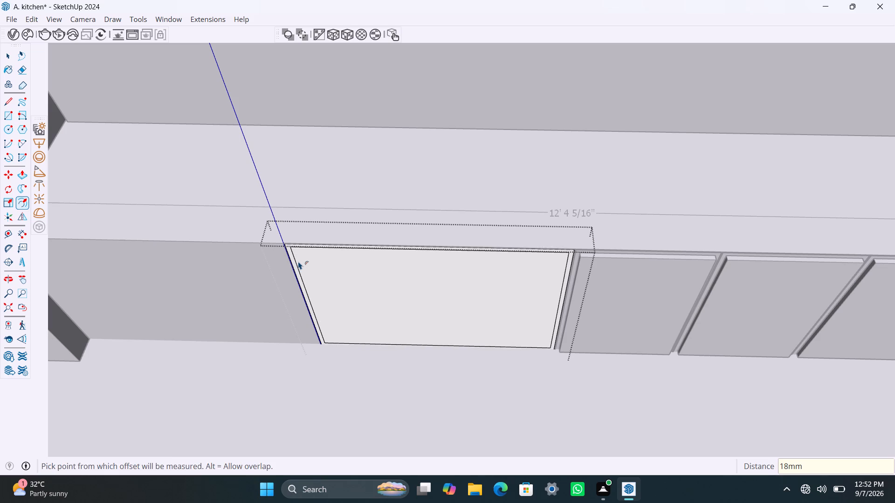
Delete the thin 2.5 mm strip face around the outside of the fourth cabinet's frame.
key("space")
scroll(297, 259, "up", 20)
scroll(297, 259, "up", 4)
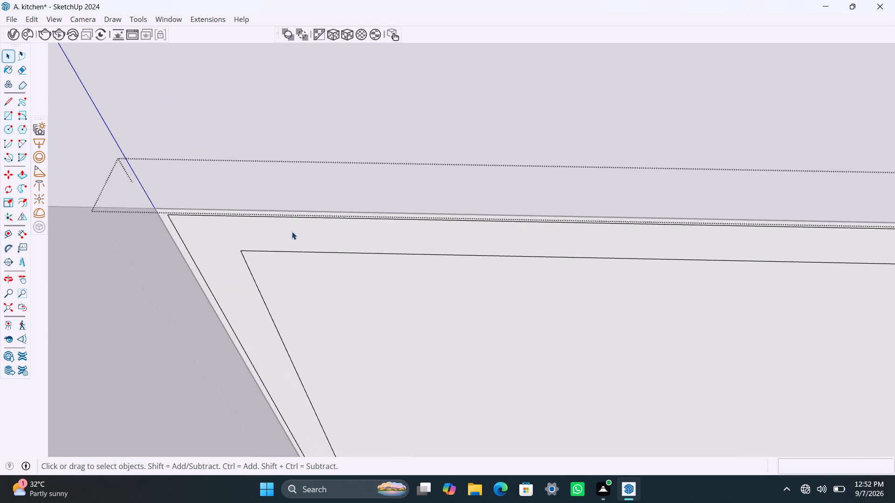
scroll(292, 224, "up", 4)
middle_click_drag(298, 209, 306, 172)
scroll(306, 212, "up", 2)
left_click(305, 214)
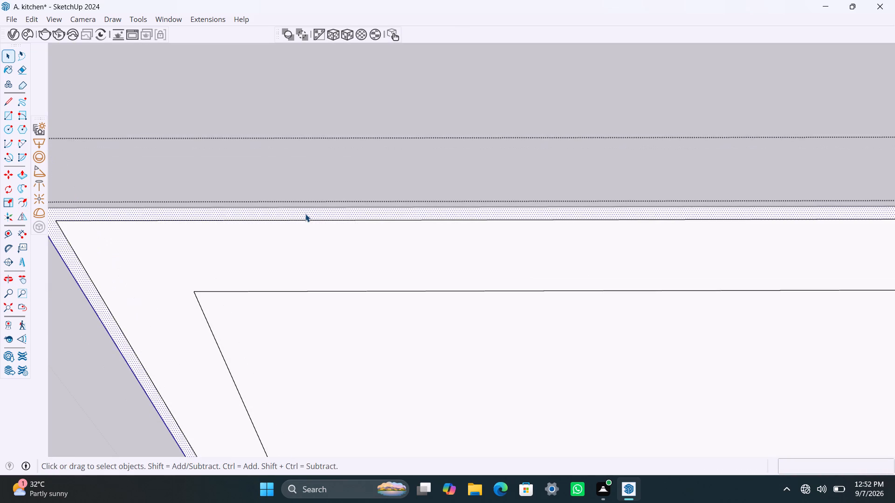
key("Delete")
Push the face inside the frame inward 1'8" to hollow out the fourth cabinet.
scroll(342, 320, "down", 18)
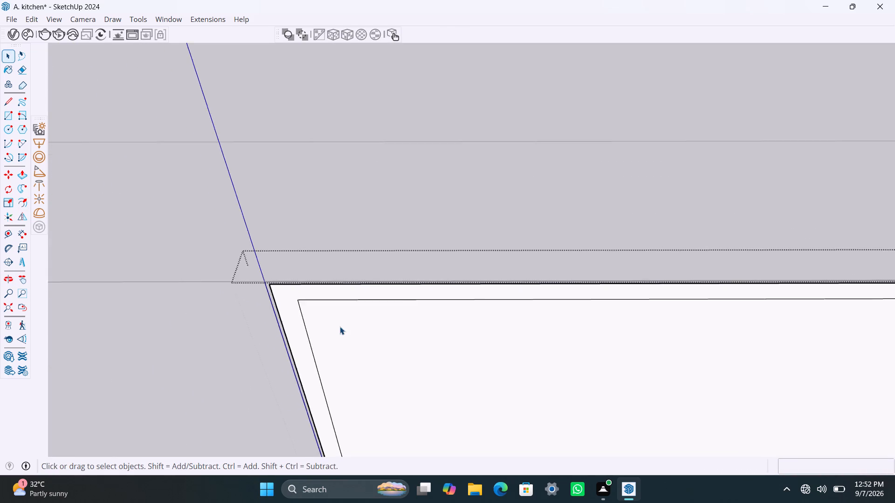
scroll(340, 326, "down", 4)
middle_click_drag(354, 346, 338, 176, "shift")
scroll(379, 209, "down", 3)
left_click(403, 225)
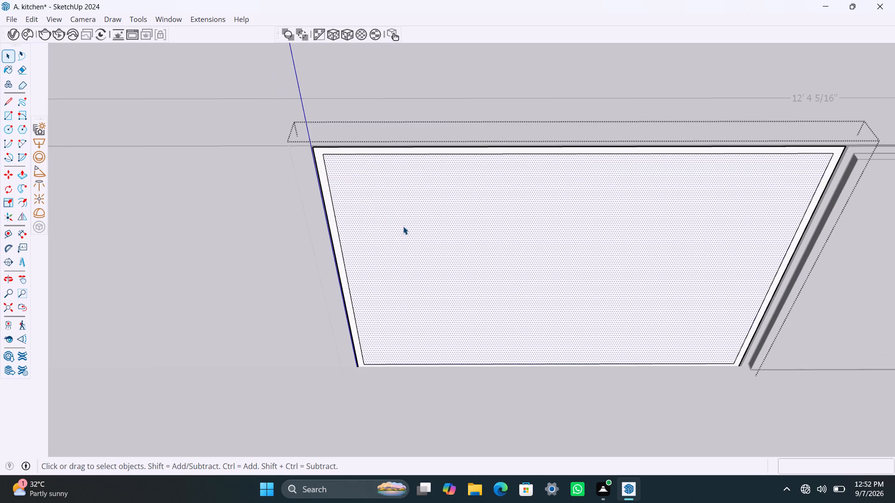
key("p")
left_click(403, 225)
type("1'8\"")
key("Return")
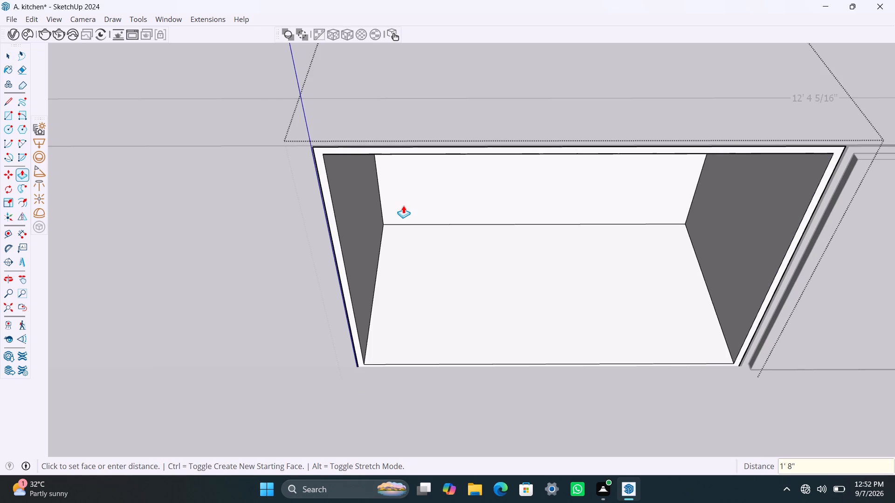
key("space")
Copy the fourth cabinet's inner bottom face 1' upward as the base for a shelf.
key("r")
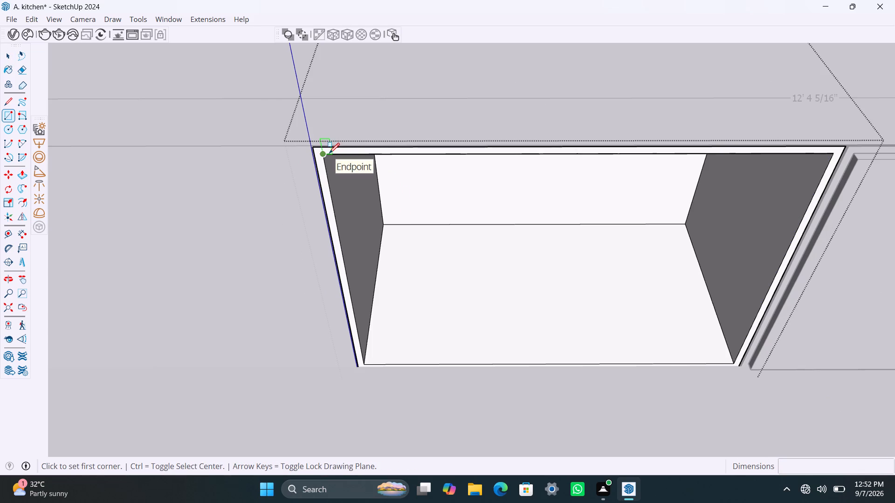
key("space")
double_click(475, 304)
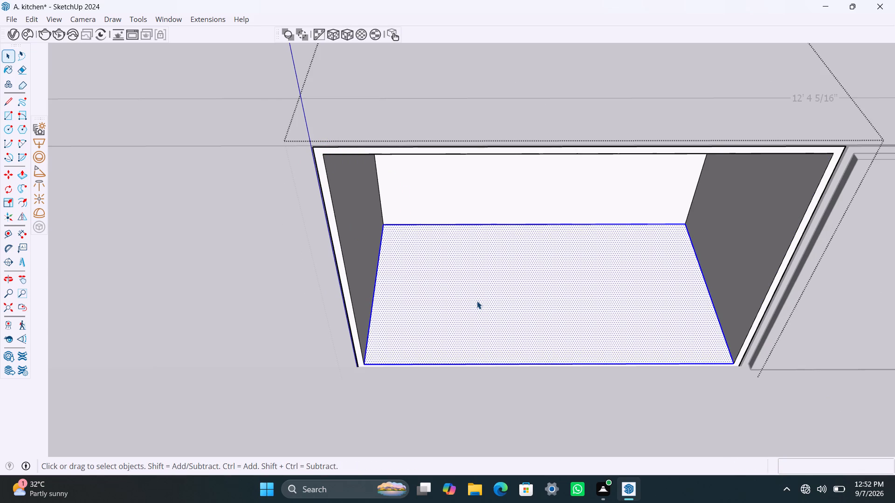
key("m")
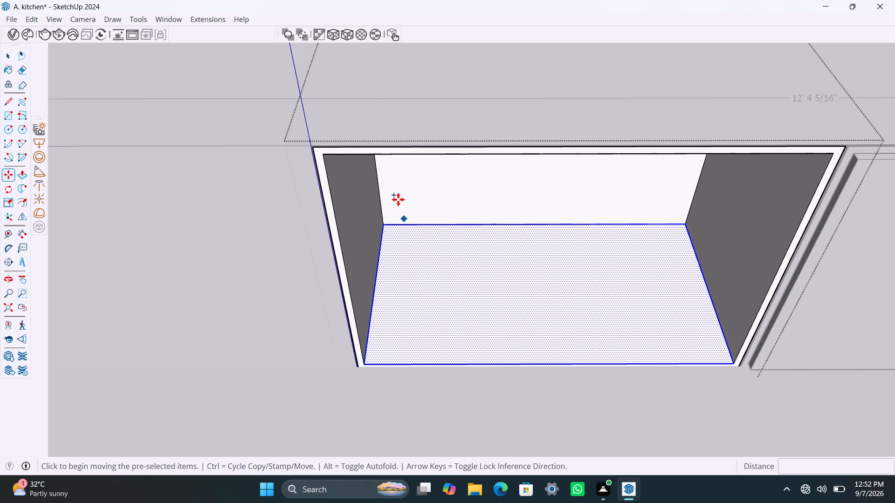
left_click(384, 221)
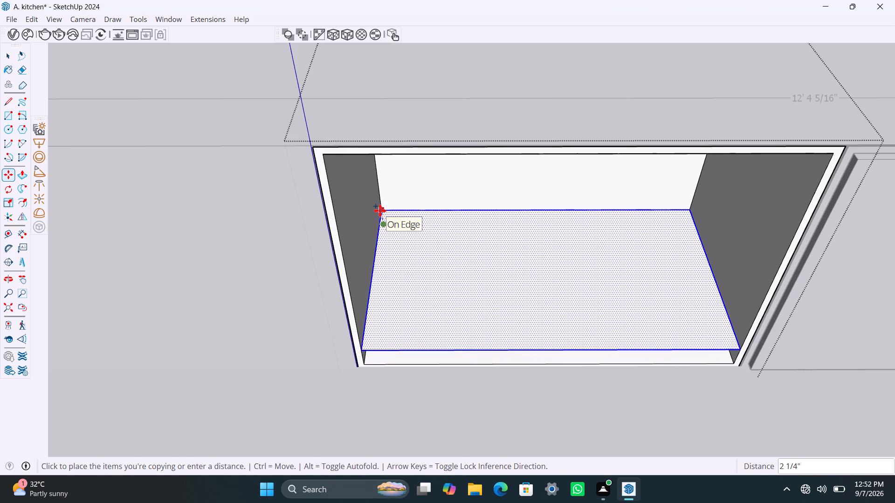
type("1'")
key("Return")
key("space")
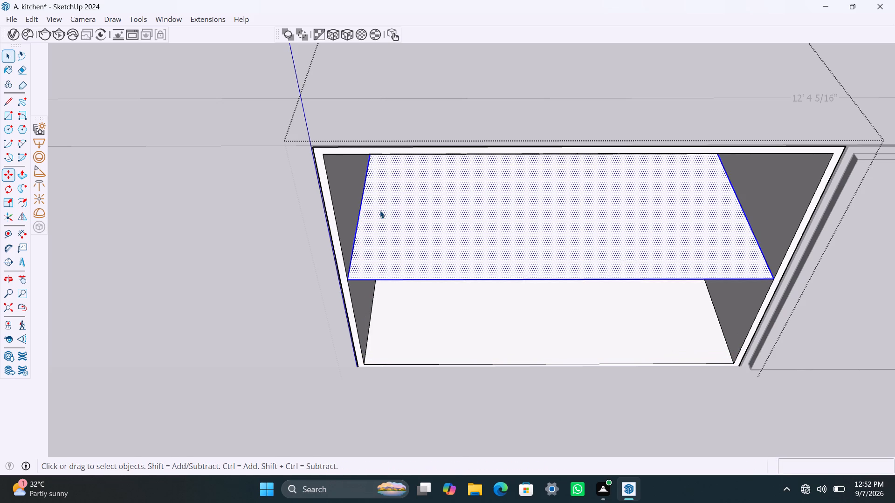
Make a group of the copied shelf face and open it for editing.
right_click(405, 239)
left_click(482, 105)
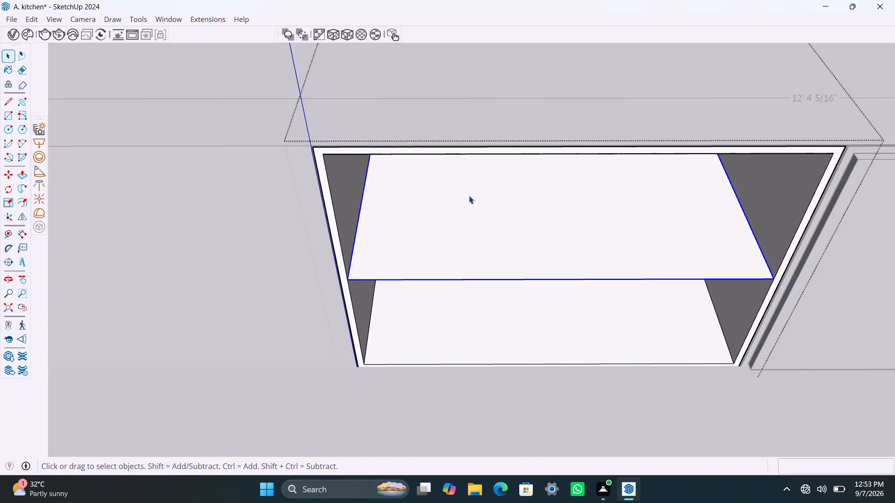
double_click(469, 219)
Thicken the shelf by extruding its top face 9 mm upward and its underside 9 mm downward.
left_click(469, 219)
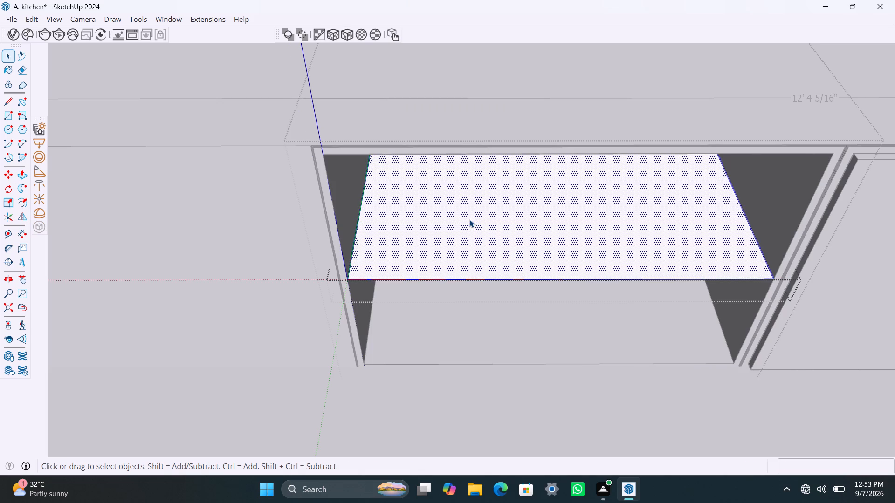
key("p")
left_click(470, 218)
type("9mm")
key("Return")
scroll(465, 258, "down", 2)
middle_click_drag(464, 256, 464, 253)
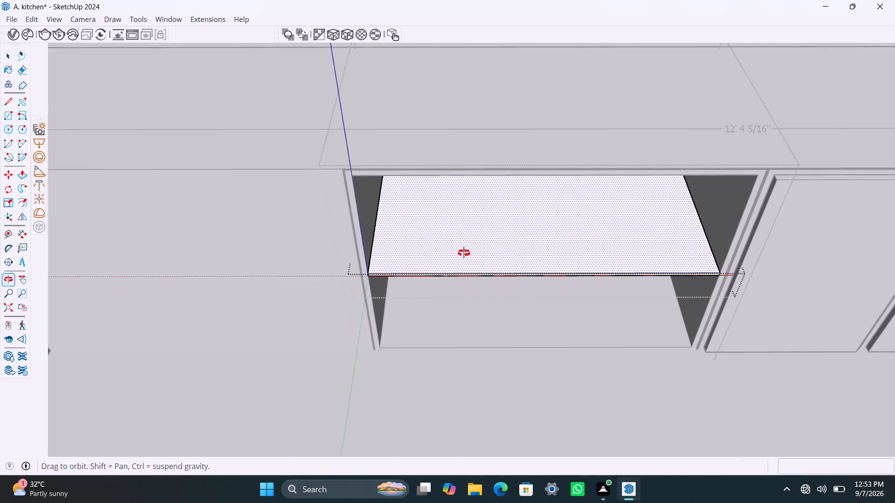
middle_click_drag(464, 253, 425, 0)
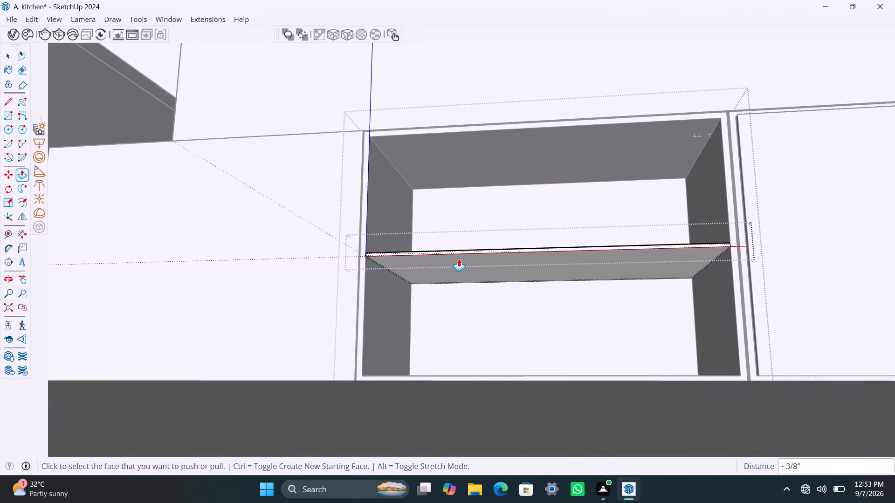
left_click(459, 259)
type("9mm")
key("Return")
Push the shelf's front face back 2" from the cabinet opening and leave the shelf's group.
scroll(456, 248, "up", 6)
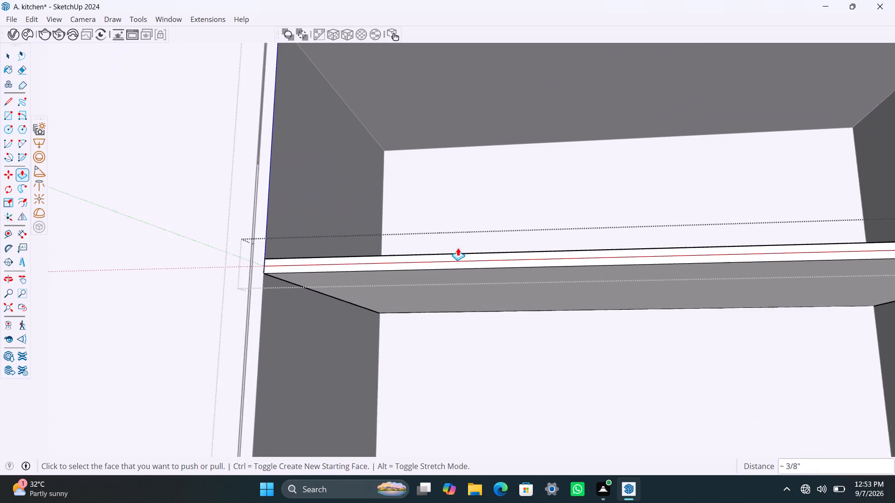
scroll(458, 248, "up", 2)
left_click(463, 264)
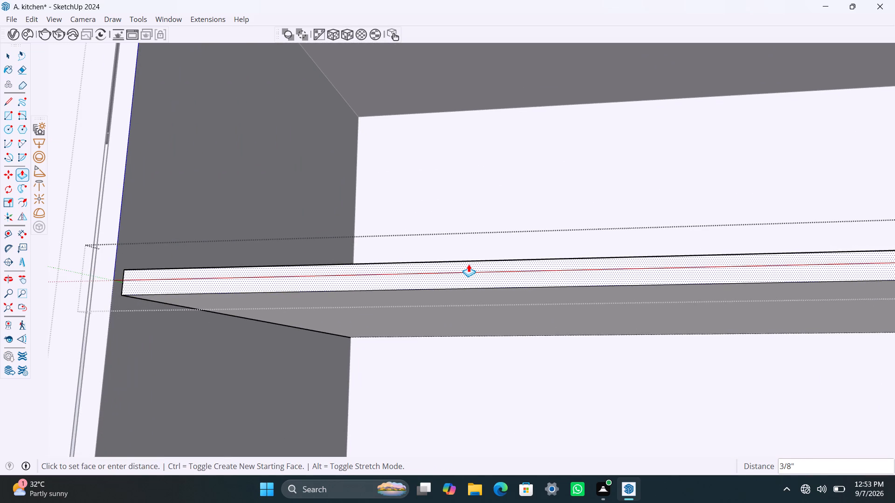
key("2")
key("shift+quotedbl")
key("Return")
key("space")
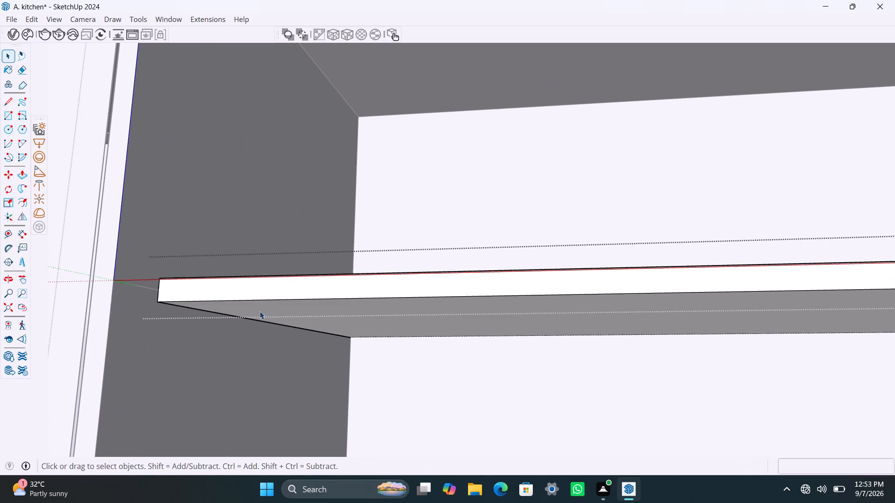
left_click(199, 133)
Delete the leftover edge lines in front of the shelf on both inner side walls of the fourth cabinet.
left_click(144, 286)
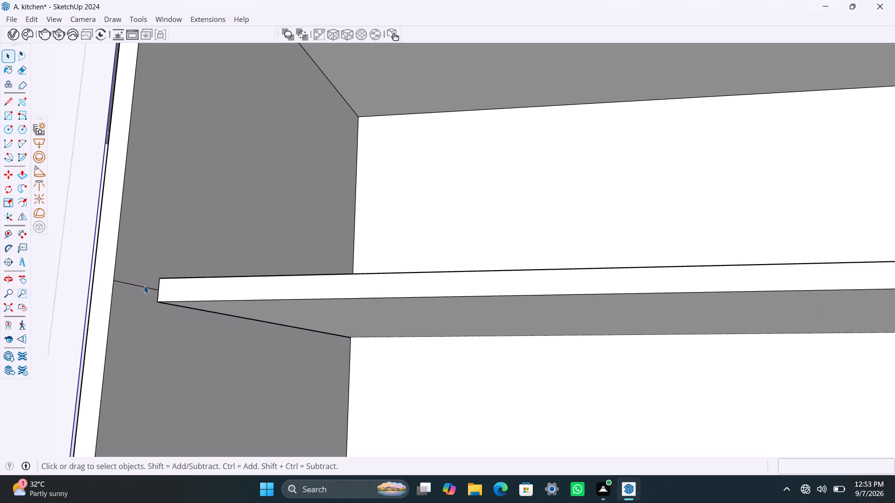
key("Delete")
scroll(111, 309, "down", 11)
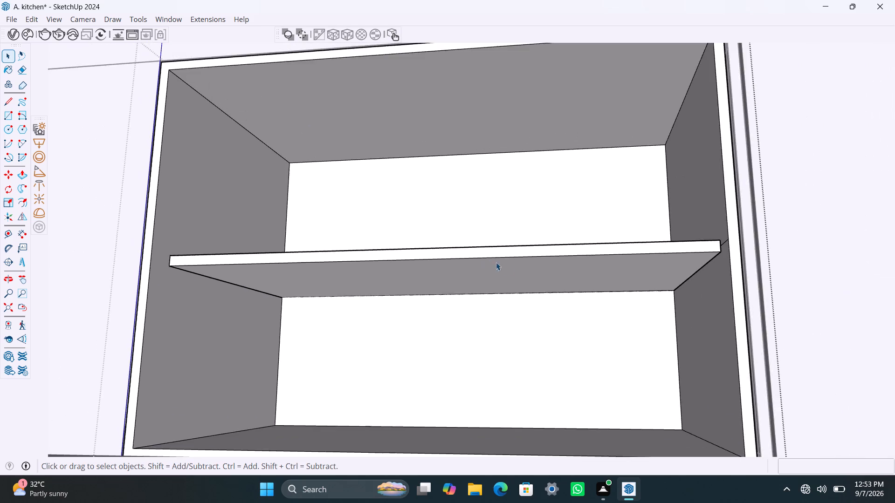
middle_click_drag(510, 266, 578, 278)
scroll(717, 275, "up", 5)
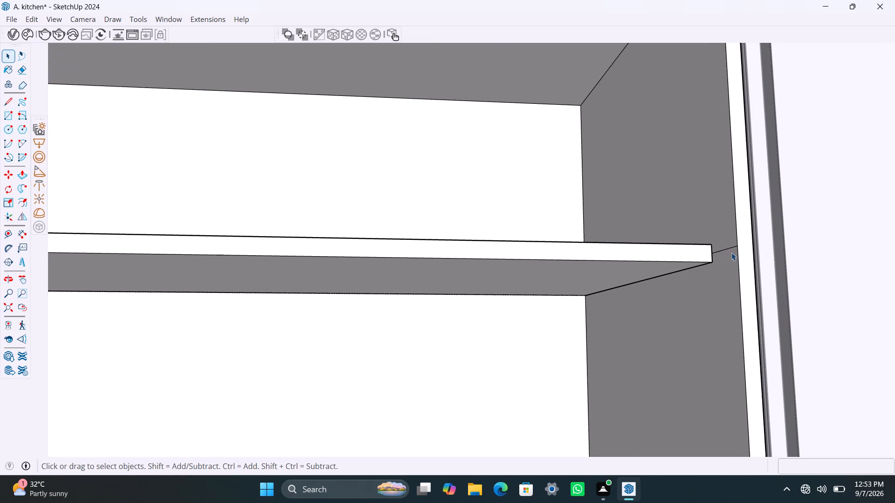
left_click(730, 248)
key("Delete")
scroll(616, 224, "down", 6)
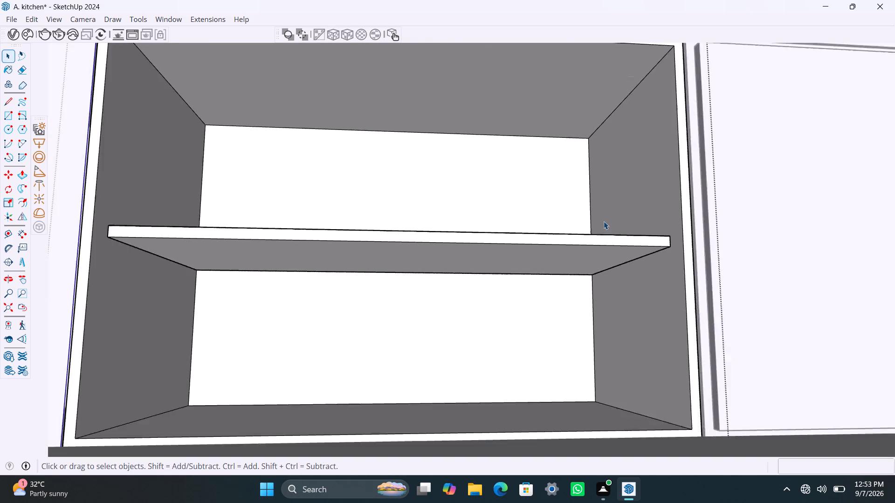
Draw a rectangle across the fourth cabinet's opening, from its inner top corner to the midpoint of the opposite inner side edge.
scroll(604, 221, "down", 4)
middle_click_drag(513, 282, 508, 283)
left_click(9, 309)
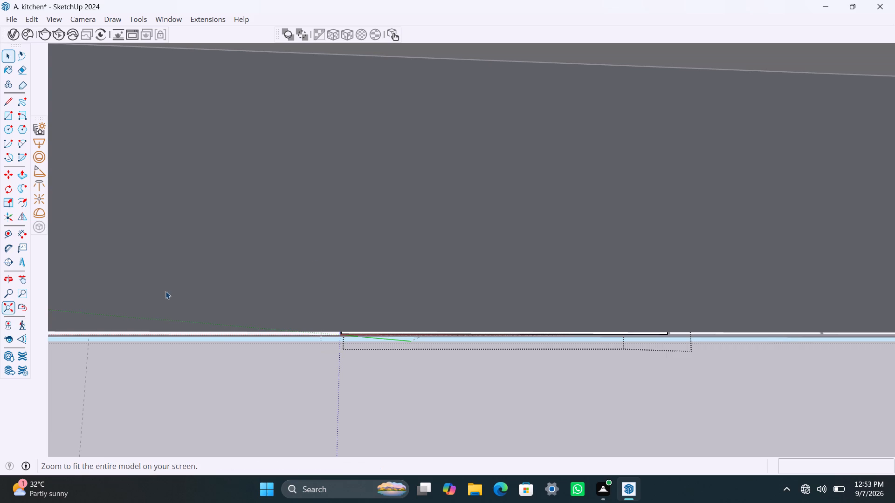
middle_click_drag(491, 125, 384, 429)
scroll(629, 295, "up", 6)
middle_click_drag(576, 299, 656, 298)
scroll(596, 220, "up", 7)
middle_click_drag(571, 282, 612, 289)
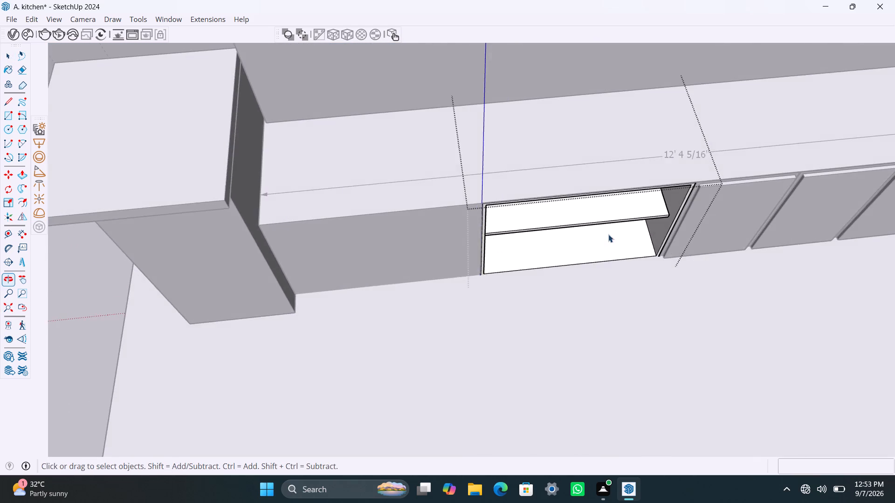
scroll(606, 229, "up", 2)
middle_click_drag(569, 202, 447, 250, "shift")
scroll(491, 265, "up", 3)
middle_click_drag(467, 227, 467, 222)
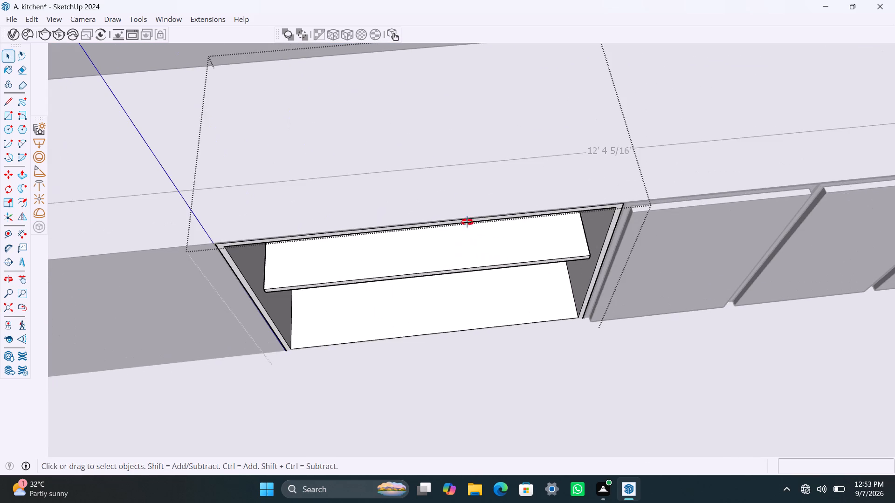
middle_click_drag(467, 222, 441, 99)
scroll(238, 167, "up", 3)
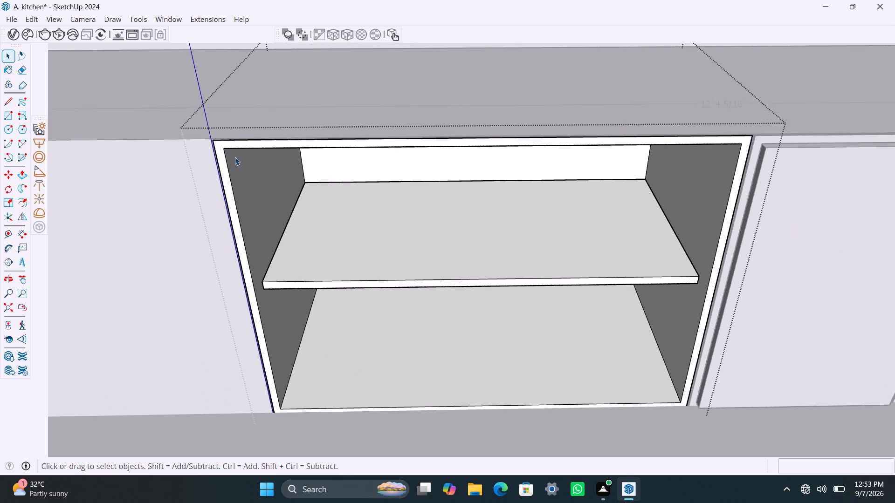
scroll(235, 157, "up", 1)
key("r")
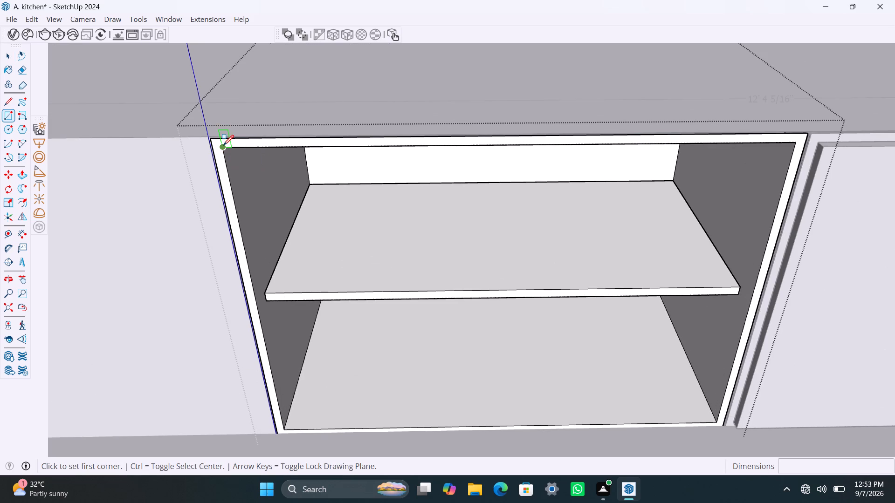
left_click_drag(223, 146, 223, 150)
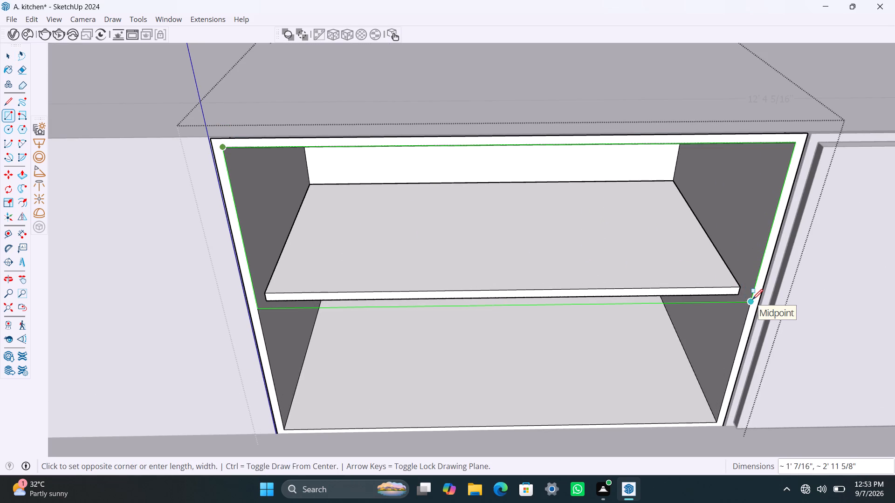
left_click(752, 299)
key("space")
Group the upper half of the fourth cabinet's front and extrude its face 18 mm outward.
double_click(653, 278)
right_click(651, 275)
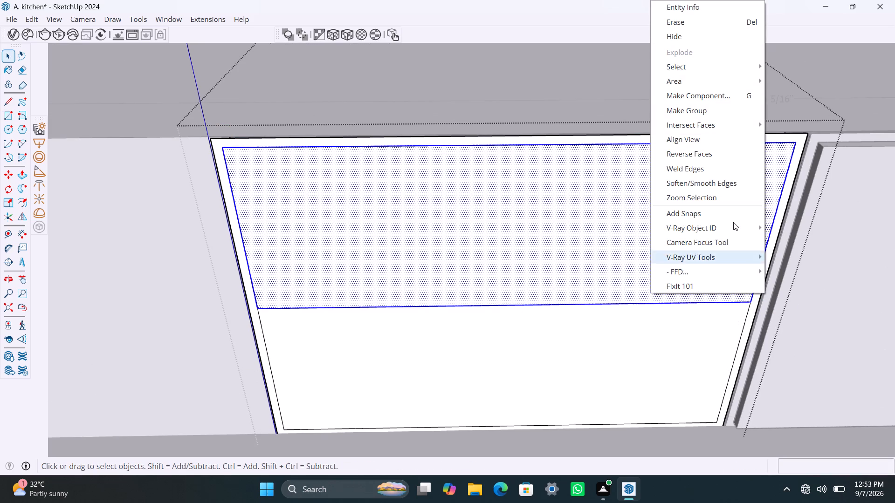
left_click(734, 104)
triple_click(609, 251)
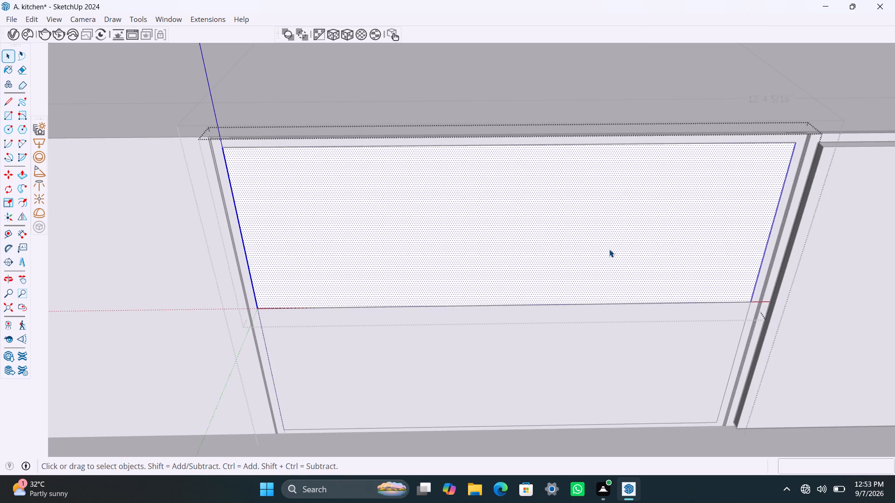
key("p")
left_click(609, 249)
type("18mm")
key("Return")
key("space")
Group the lower half of the fourth cabinet's front, extrude its face 18 mm outward and leave the group.
triple_click(553, 359)
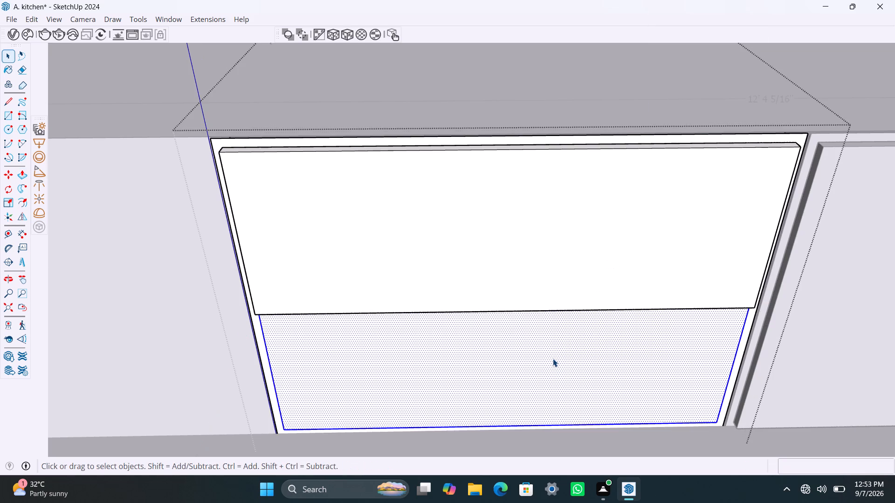
right_click(553, 358)
triple_click(455, 370)
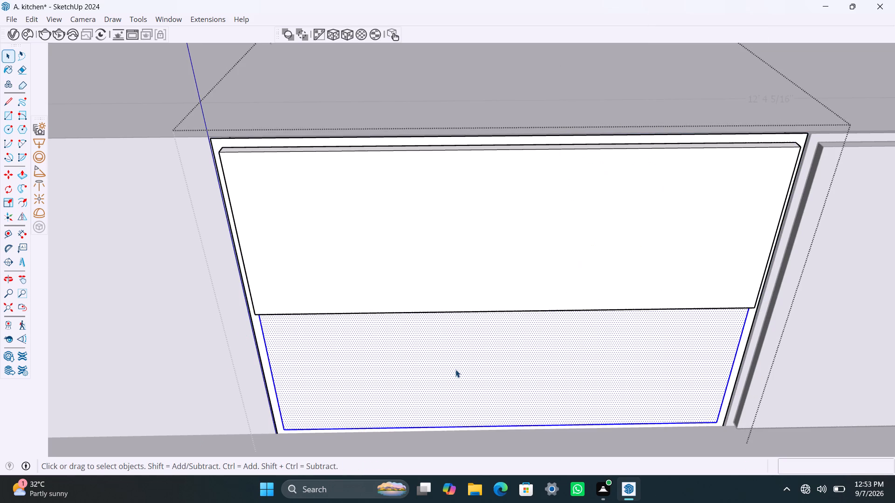
right_click(454, 369)
left_click_drag(500, 198, 500, 203)
triple_click(469, 344)
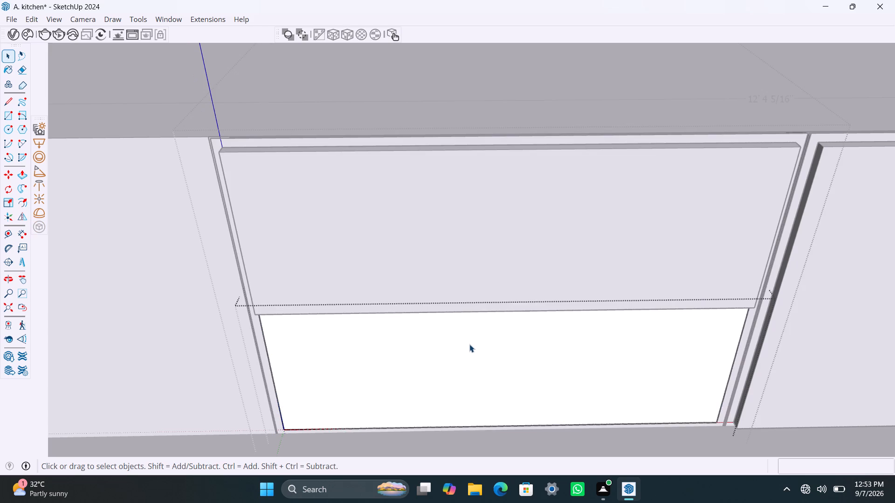
key("p")
left_click(469, 343)
type("18mm")
key("Return")
key("space")
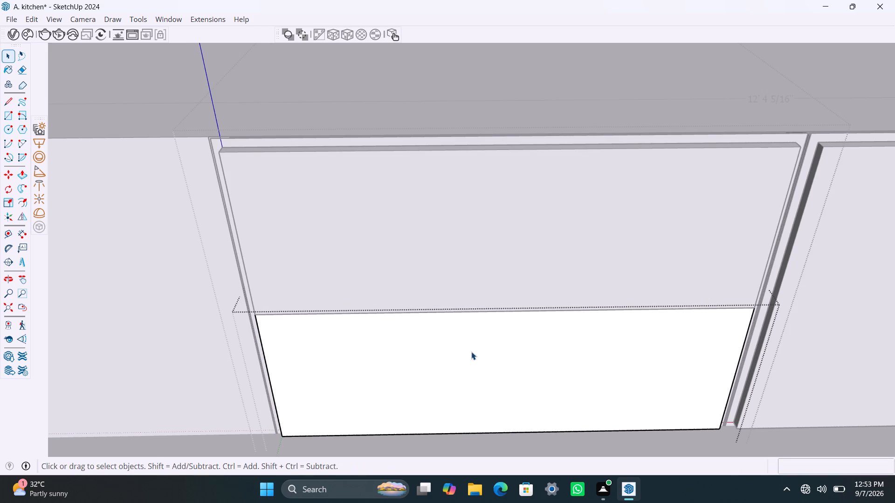
left_click(512, 60)
Split the last blank base section's front face with a vertical line about 2' 2 5/16" long from its top edge's midpoint.
scroll(166, 216, "down", 7)
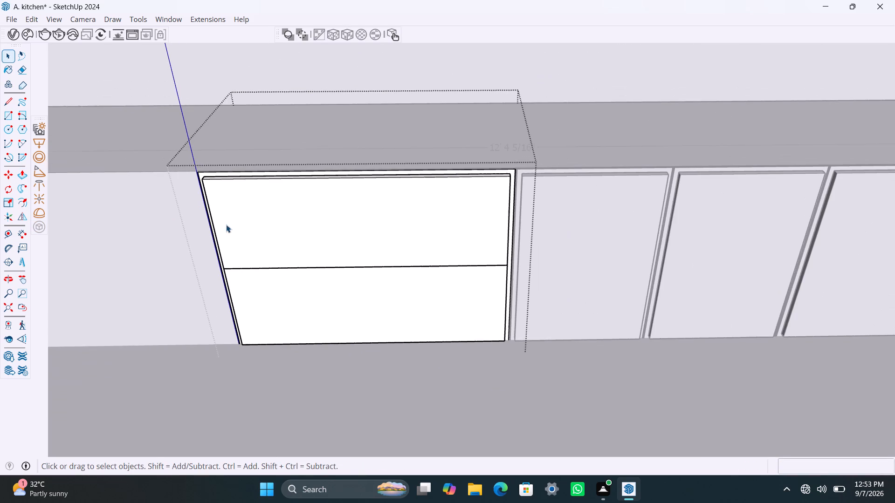
middle_click_drag(277, 249, 581, 249, "shift")
double_click(402, 234)
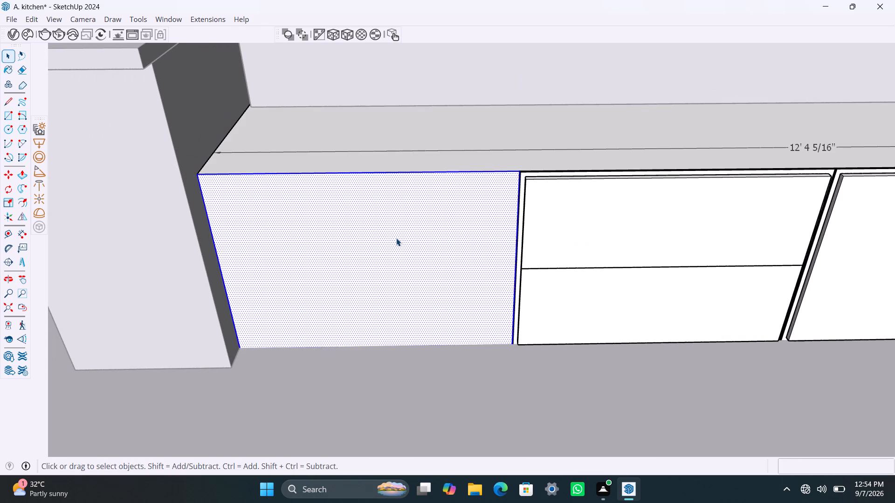
scroll(381, 239, "down", 2)
scroll(380, 237, "up", 2)
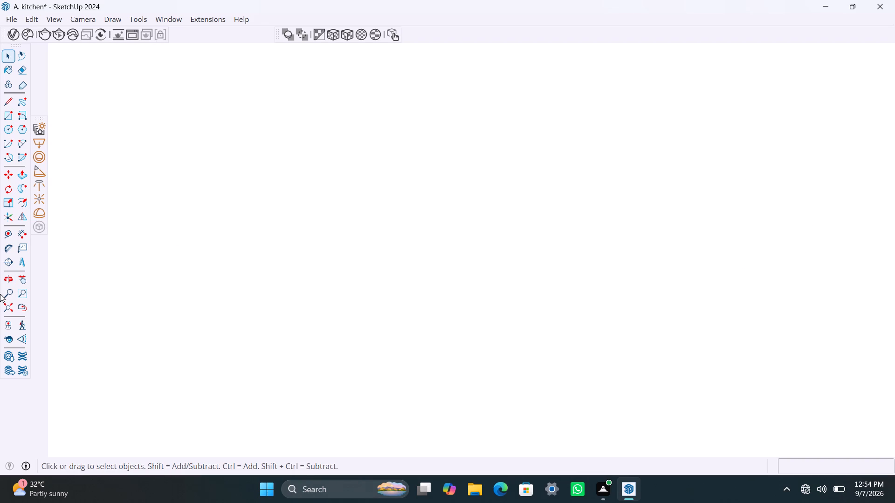
left_click(8, 307)
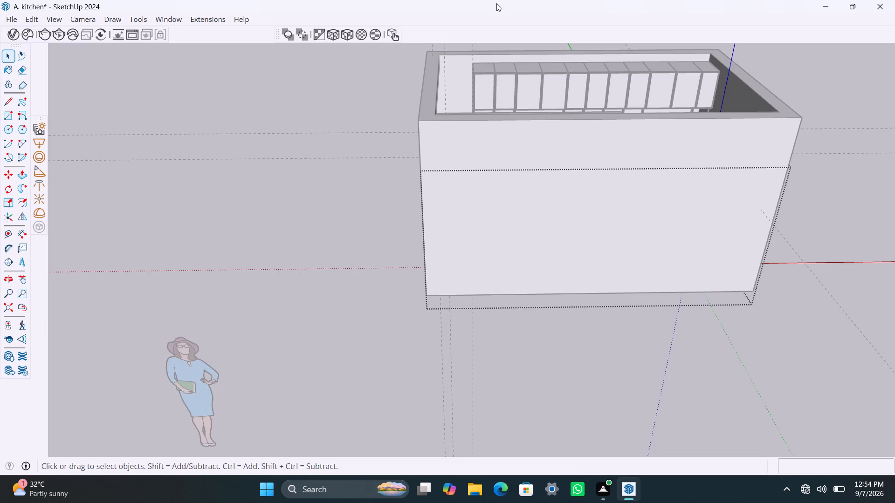
middle_click_drag(487, 112, 450, 341, "shift")
scroll(472, 399, "up", 10)
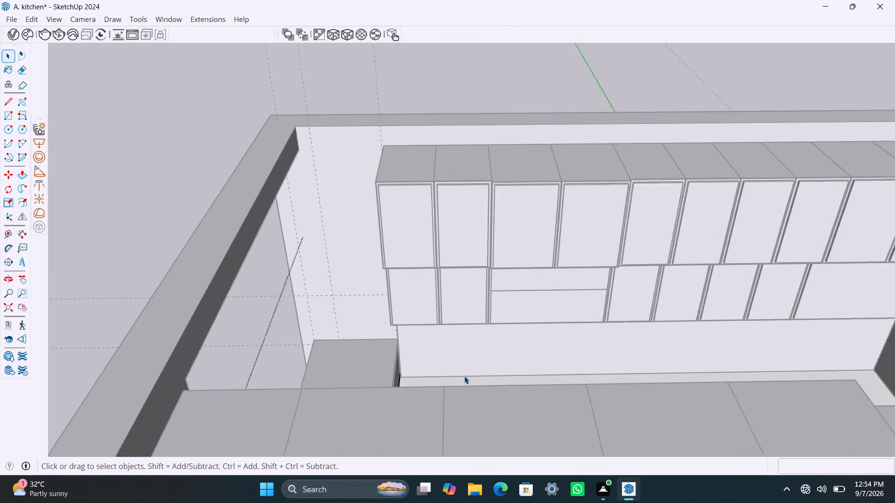
middle_click_drag(458, 400, 452, 476)
scroll(457, 366, "up", 3)
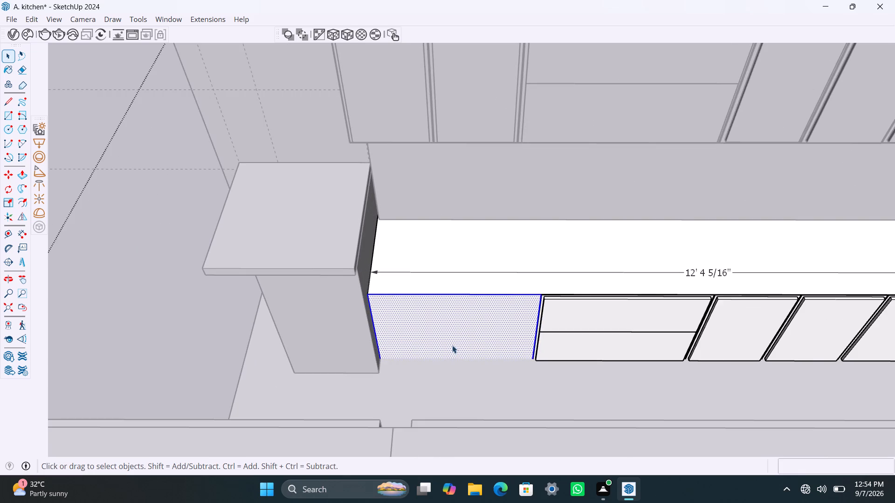
scroll(452, 343, "up", 4)
left_click(449, 335)
key("l")
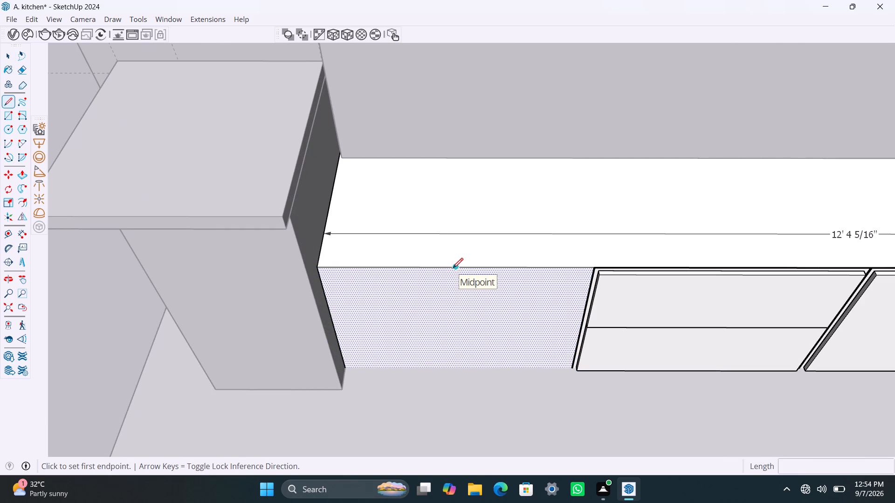
left_click(452, 267)
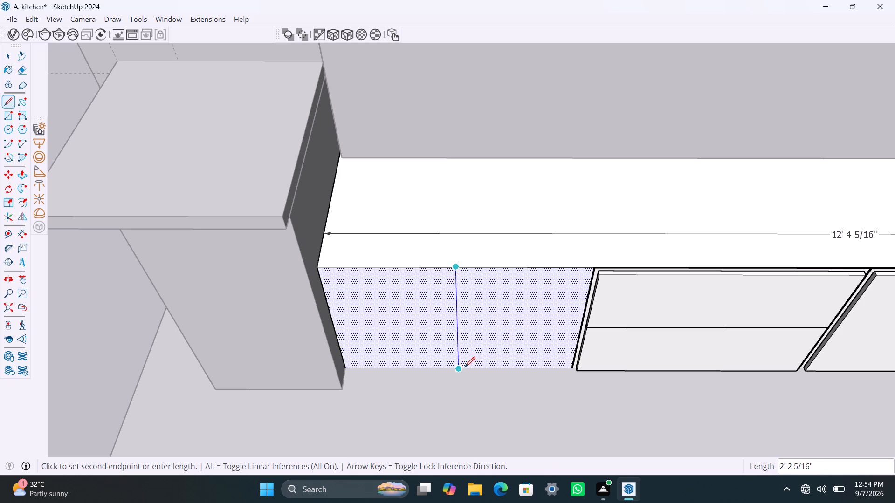
left_click(465, 367)
key("space")
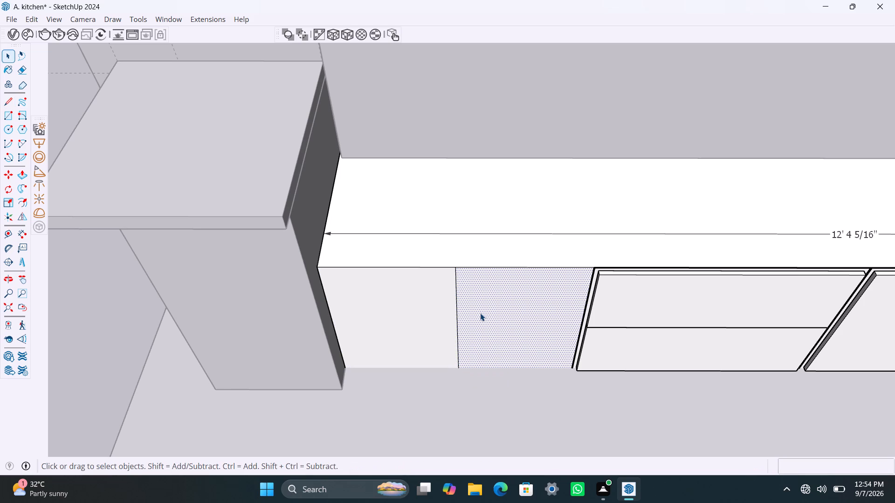
key("space")
Make a group of the half face adjoining the two-front cabinet and open it for editing.
left_click(476, 303)
scroll(475, 301, "up", 3)
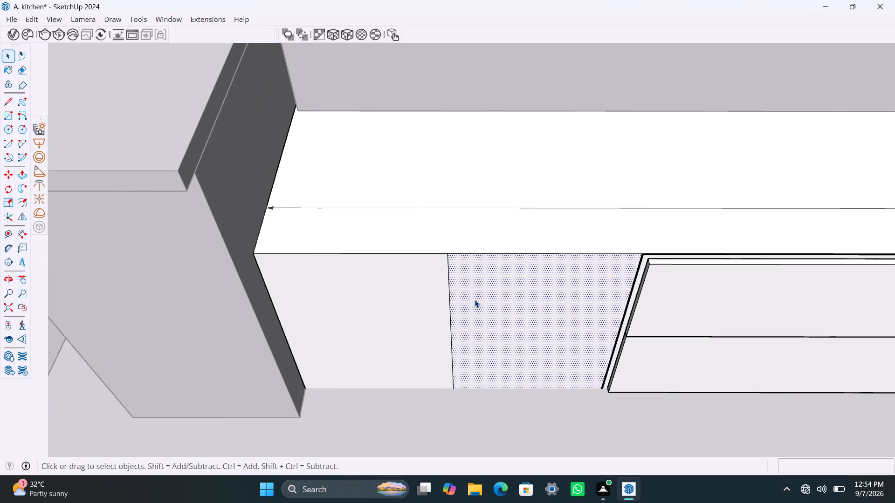
scroll(473, 299, "up", 1)
double_click(473, 298)
right_click(472, 298)
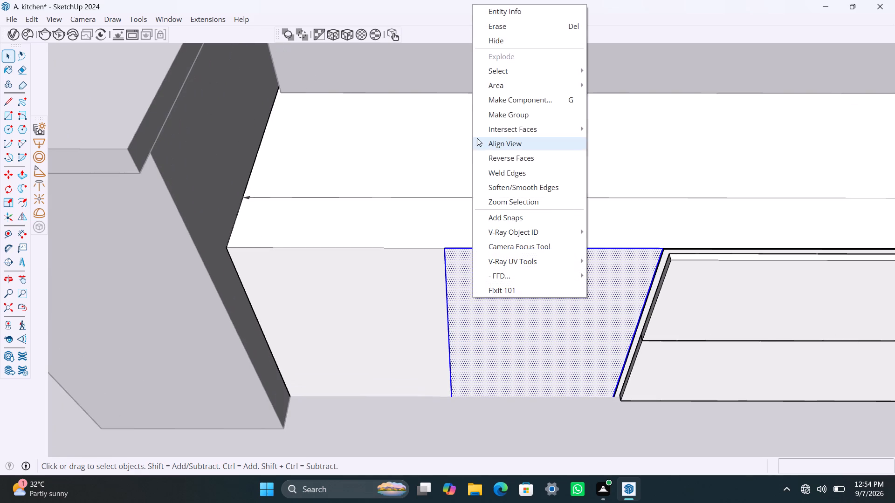
left_click(496, 120)
double_click(469, 297)
left_click(467, 292)
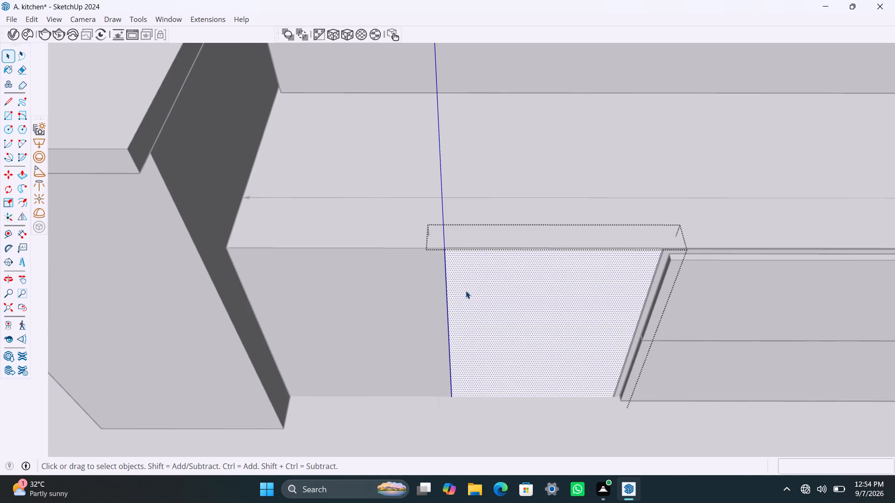
Offset the grouped face's outline inward 2.5 mm, and offset the inner face a further 18 mm for the cabinet frame.
key("f")
left_click(469, 273)
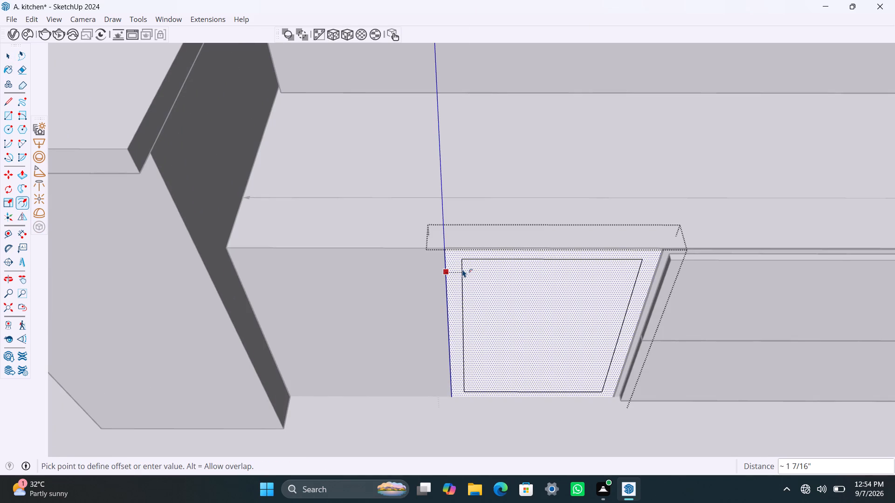
type("2.5mm")
key("Return")
left_click(462, 268)
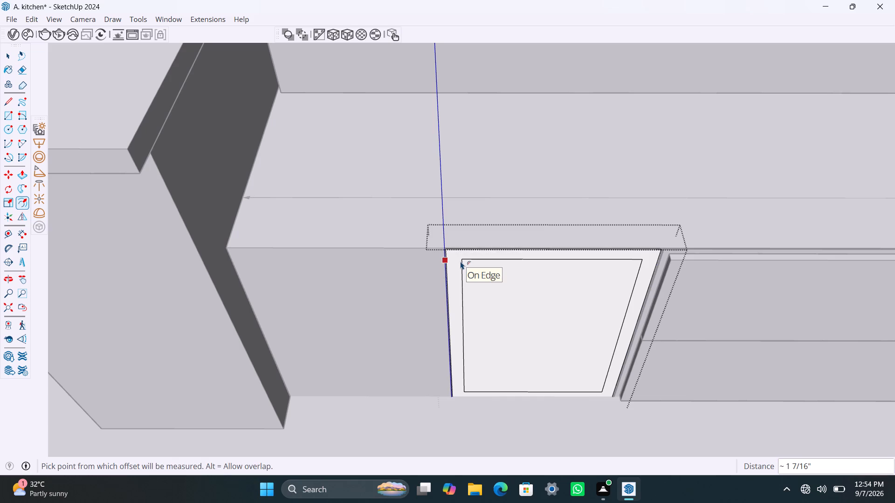
type("18mm")
key("Return")
key("space")
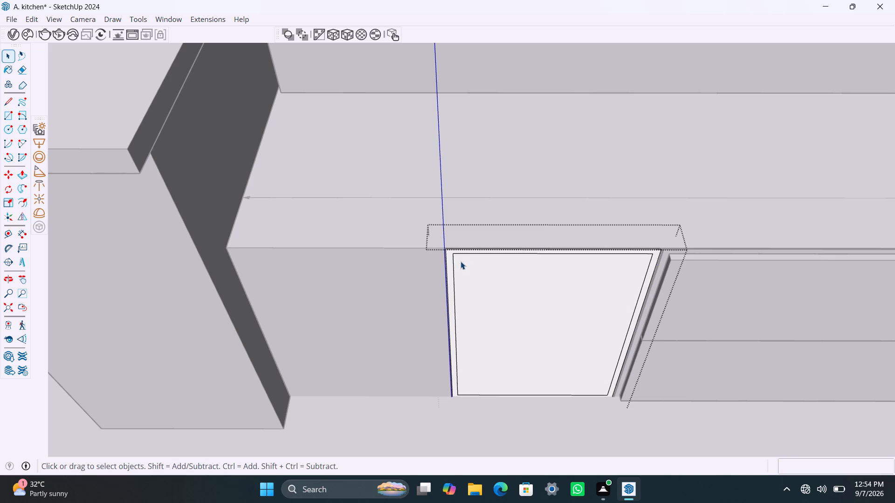
Delete the thin 2.5 mm strip around the outside of the cabinet frame.
scroll(460, 260, "up", 18)
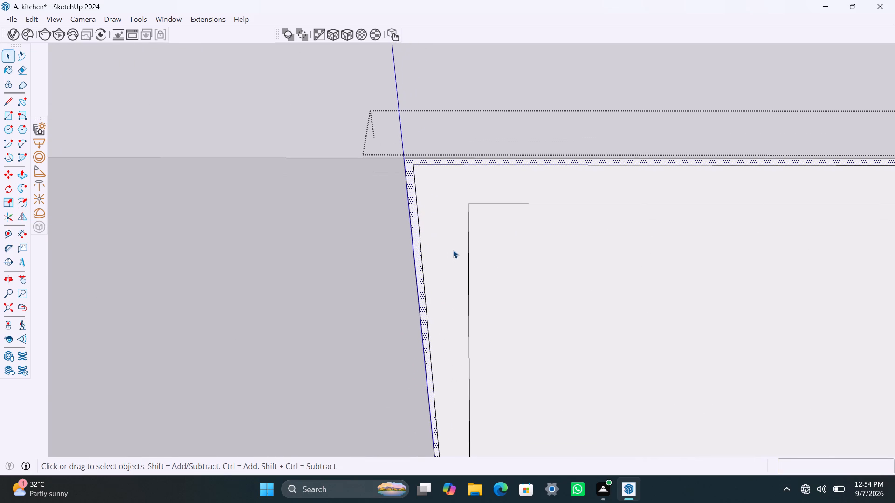
key("Delete")
Push the face inside the 18 mm frame back 1'8" to hollow out the cabinet.
left_click(557, 334)
key("p")
left_click(547, 315)
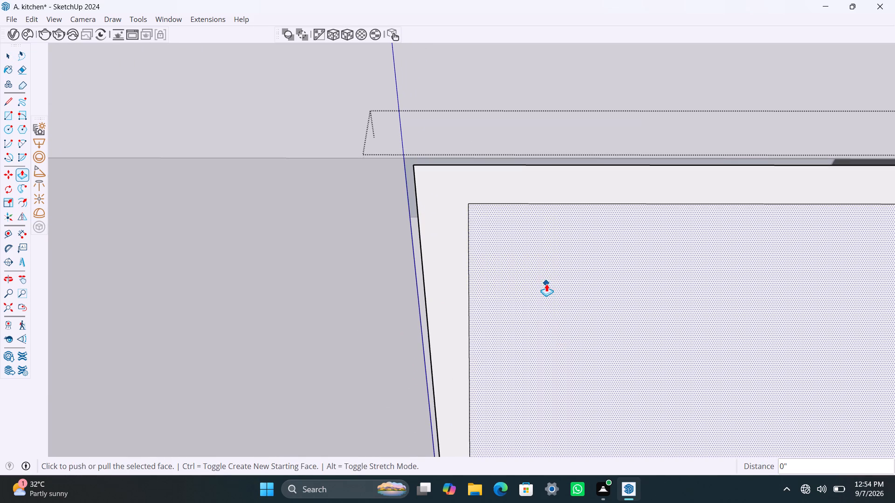
key("space")
key("p")
left_click(544, 283)
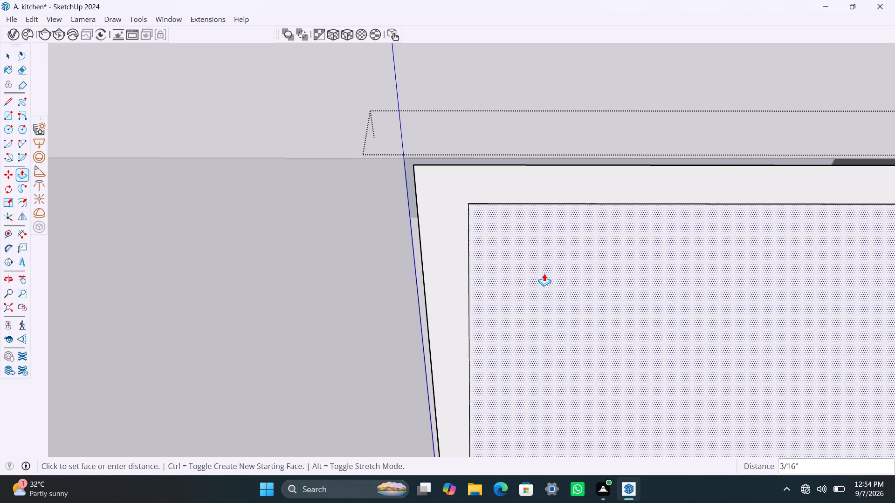
type("1'8\"")
key("Return")
key("space")
Draw a rectangle covering the hollowed cabinet's opening between opposite inner corners of the frame.
scroll(535, 262, "down", 8)
middle_click_drag(521, 274, 502, 253, "shift")
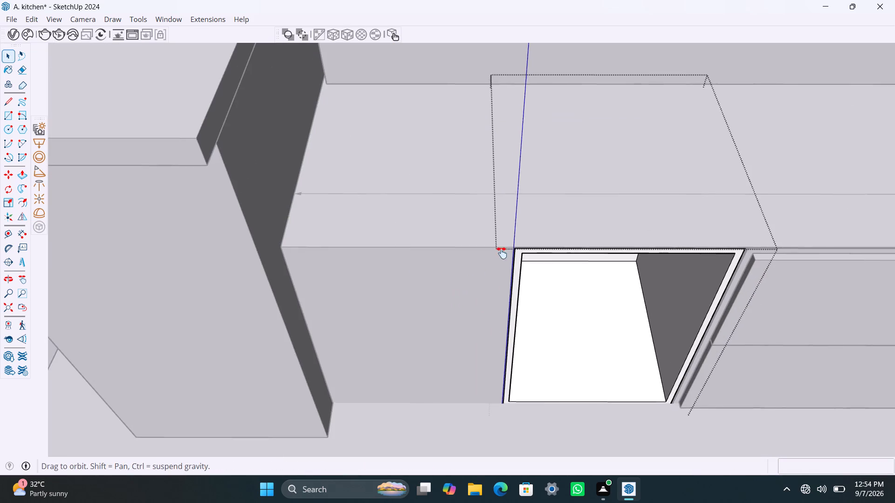
middle_click_drag(502, 253, 481, 232, "shift")
key("r")
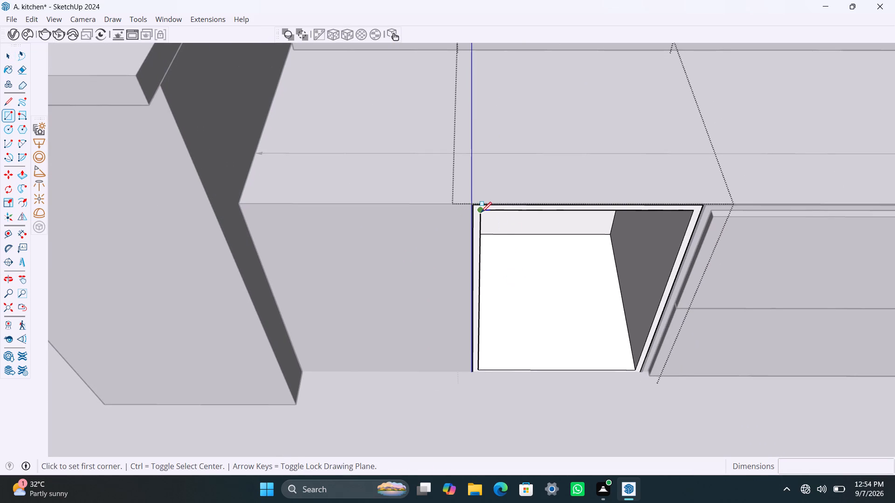
left_click(481, 212)
left_click(637, 365)
key("space")
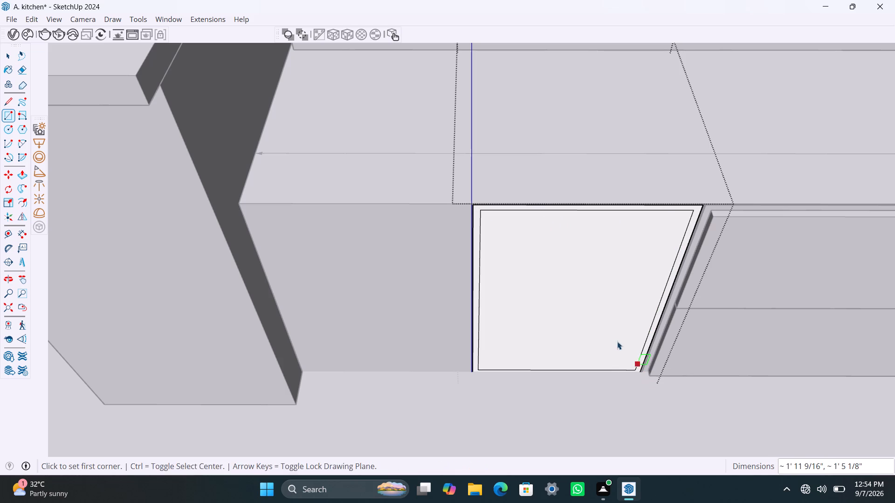
Make a group of the new front face over the cabinet opening and open it for editing.
double_click(612, 333)
right_click(610, 331)
left_click(659, 166)
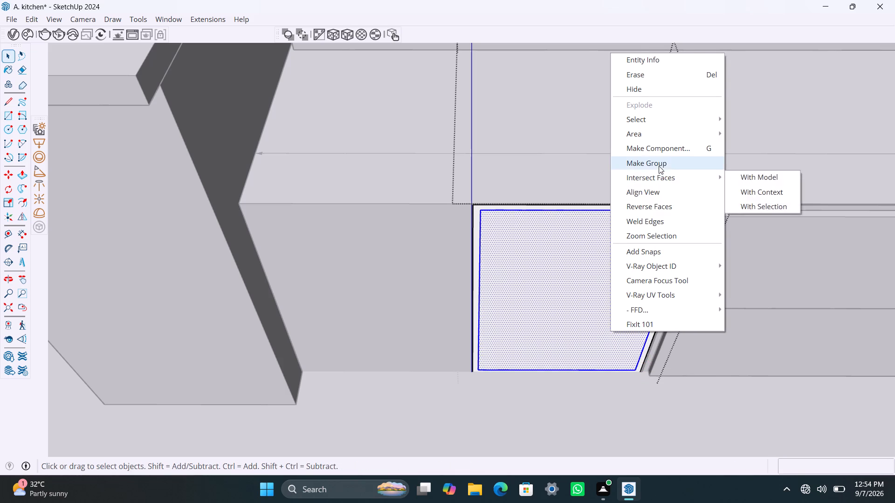
triple_click(556, 282)
left_click(556, 280)
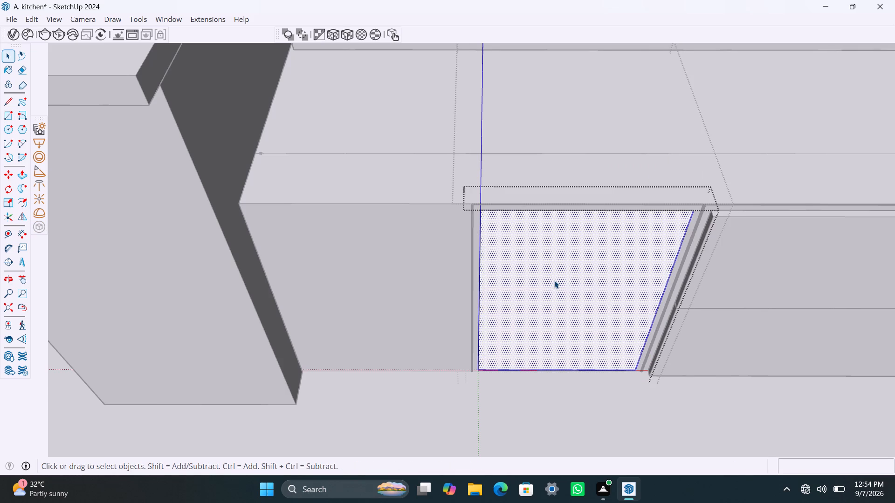
Push/Pull the front face over the cabinet opening out 18 mm and close the group.
key("p")
left_click(554, 280)
type("18mm")
key("Return")
key("space")
left_click_drag(460, 401, 458, 397)
Make a group of the remaining base section's front face beside the end block and open it for editing.
left_click(395, 280)
double_click(388, 294)
right_click(377, 285)
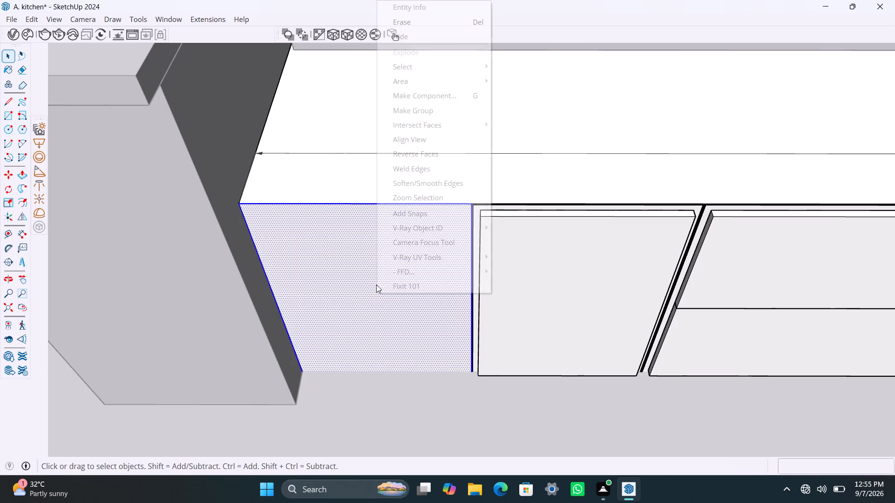
left_click(462, 109)
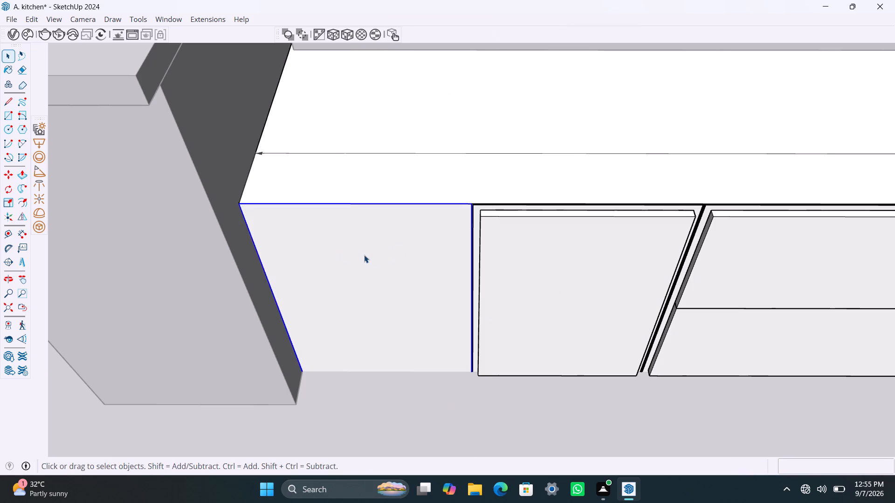
double_click(334, 248)
Offset the outline of the last base section's front face inward by 2.5 mm.
left_click(308, 251)
scroll(304, 251, "up", 1)
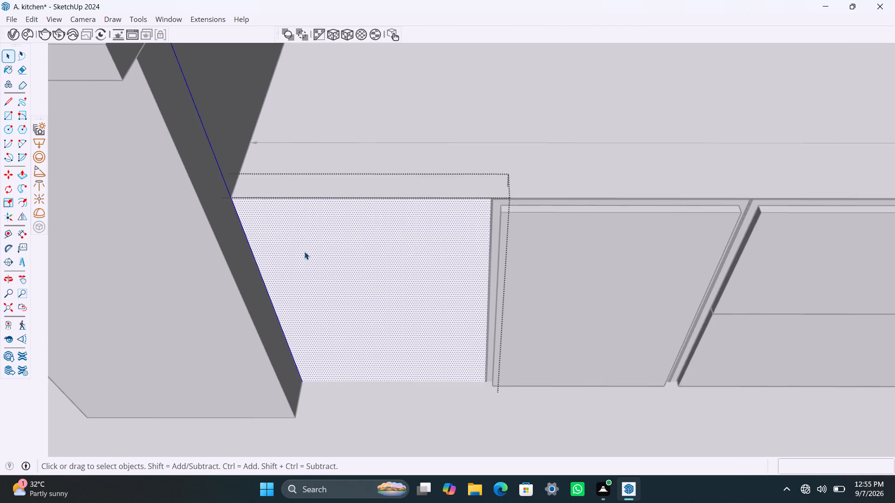
key("f")
left_click(264, 230)
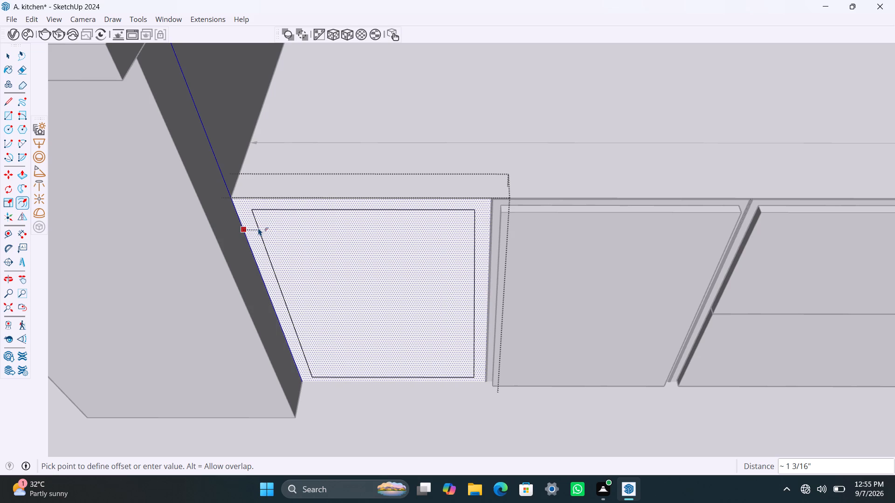
type("2.5mm")
key("Return")
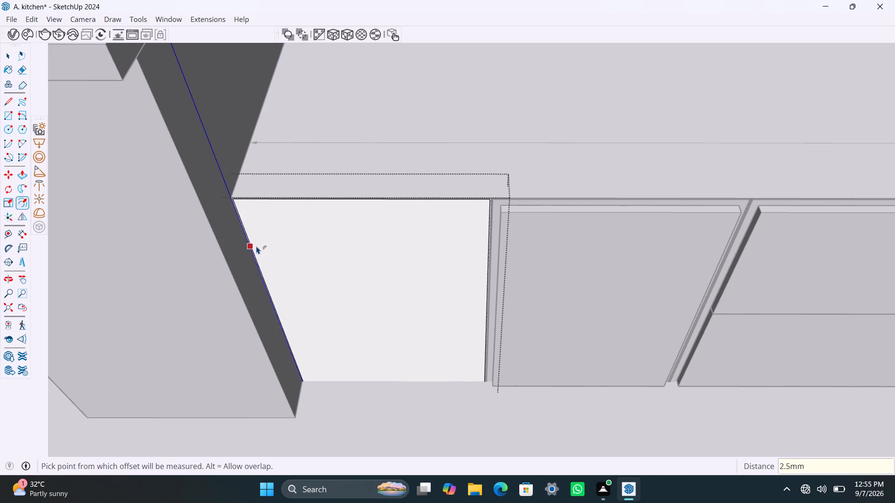
Offset the inner face of the last base section a further 18 mm inward to form the frame.
left_click(268, 219)
key("1")
type("8mm")
key("Return")
key("space")
Delete the thin 2.5 mm strip around the outside of the last cabinet's frame.
scroll(263, 206, "up", 12)
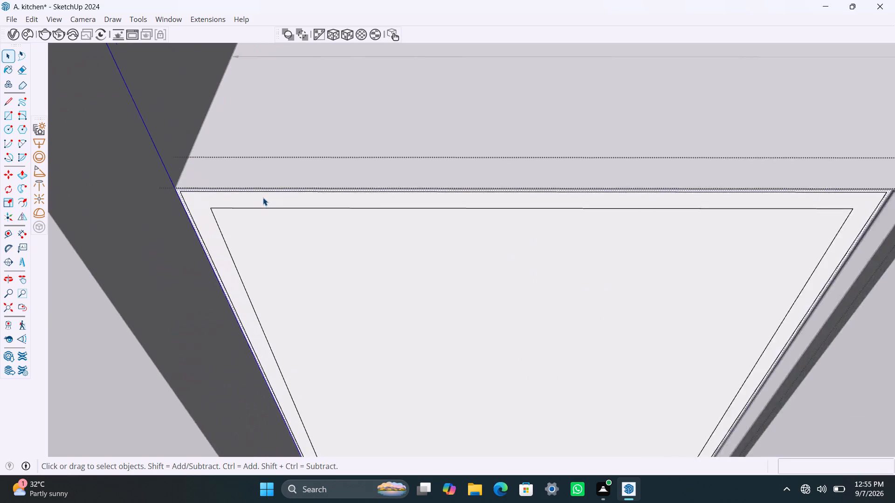
scroll(263, 197, "up", 7)
key("Delete")
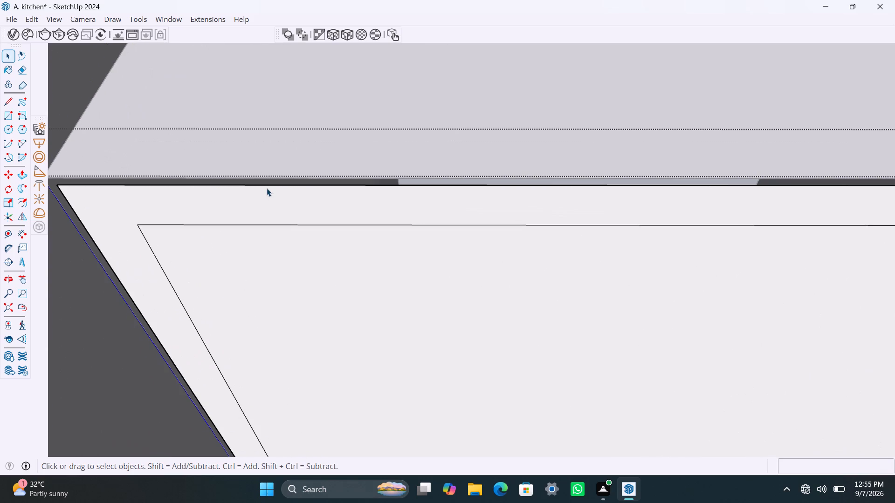
Push the face inside the 18 mm frame back 1'8" to hollow out the last cabinet.
left_click(357, 350)
key("p")
left_click(357, 350)
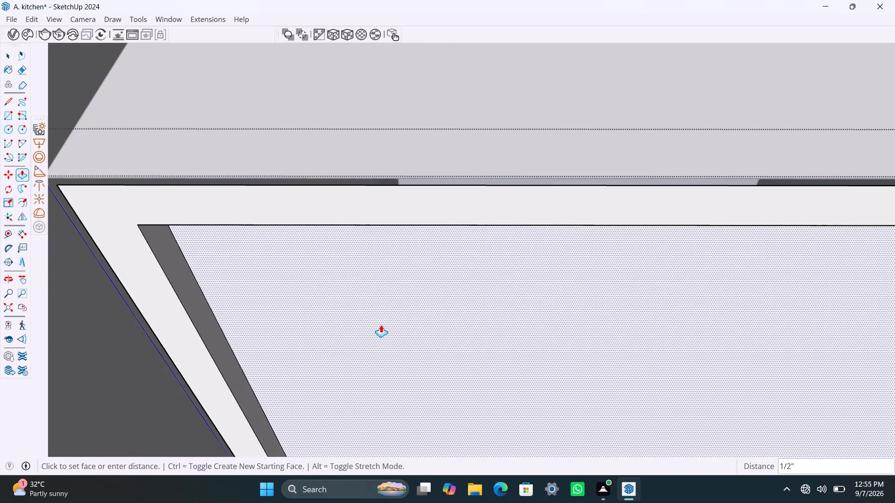
type("1'")
type("8\"")
key("Return")
key("space")
Draw a rectangle covering the hollowed cabinet's opening between opposite inner corners of the frame.
scroll(386, 287, "down", 9)
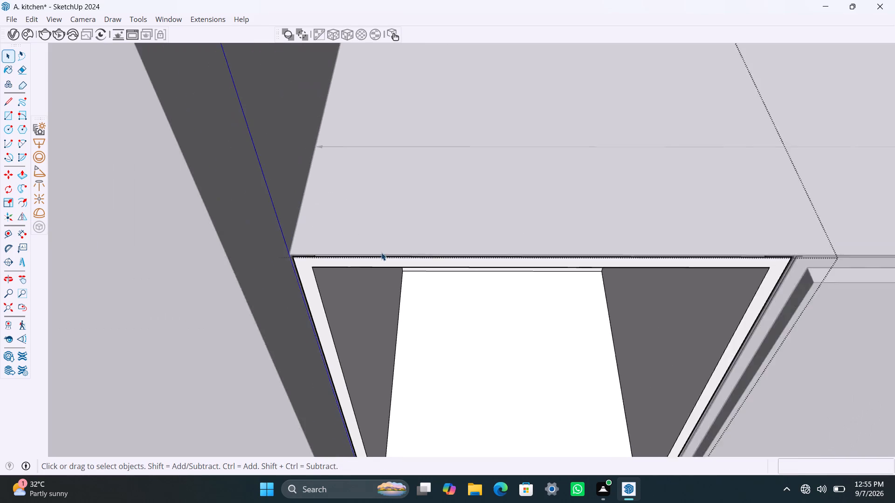
scroll(381, 252, "down", 2)
middle_click_drag(470, 306, 469, 230, "shift")
key("r")
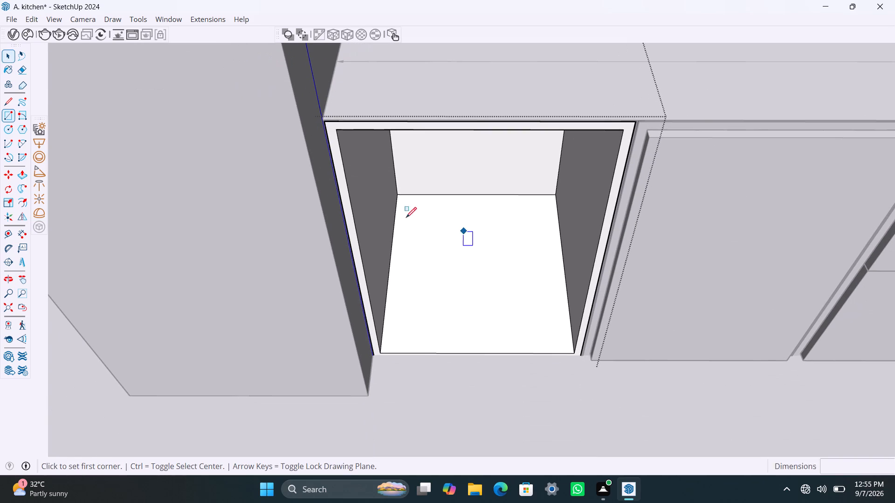
left_click(339, 132)
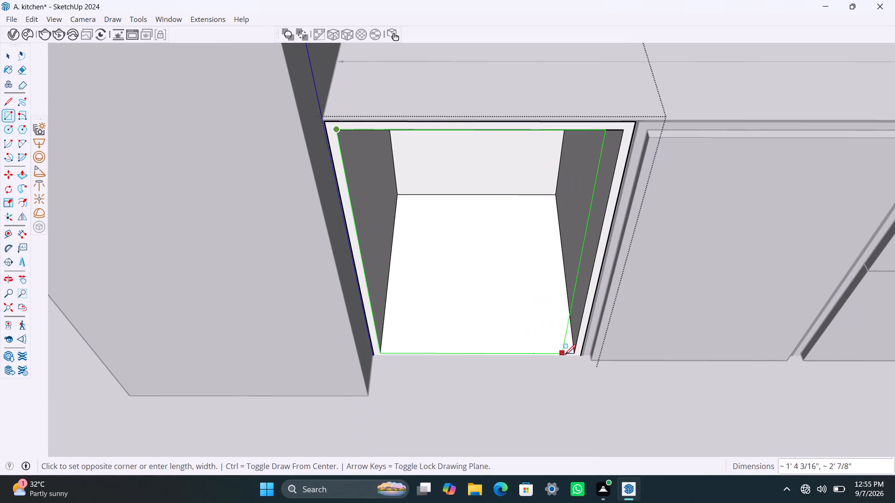
left_click(576, 350)
Make a group of the new front face over the last cabinet's opening and open it for editing.
key("space")
double_click(560, 331)
right_click(559, 329)
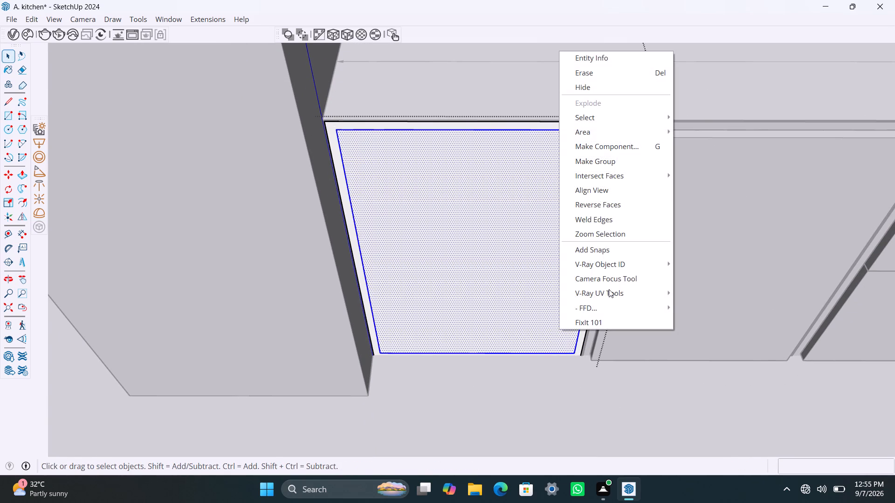
left_click(633, 161)
triple_click(504, 231)
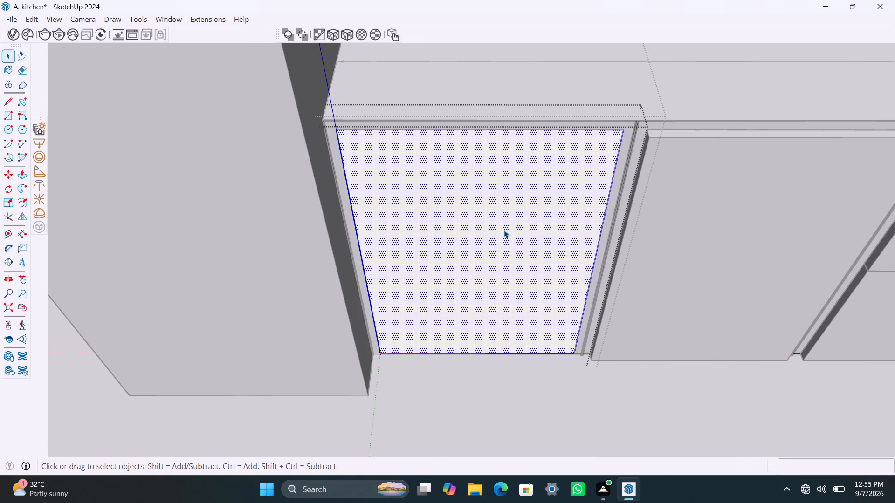
Push/Pull the last cabinet's front face out 18 mm and close the open groups.
key("p")
left_click(504, 230)
type("18mm")
key("Return")
key("space")
scroll(278, 335, "down", 4)
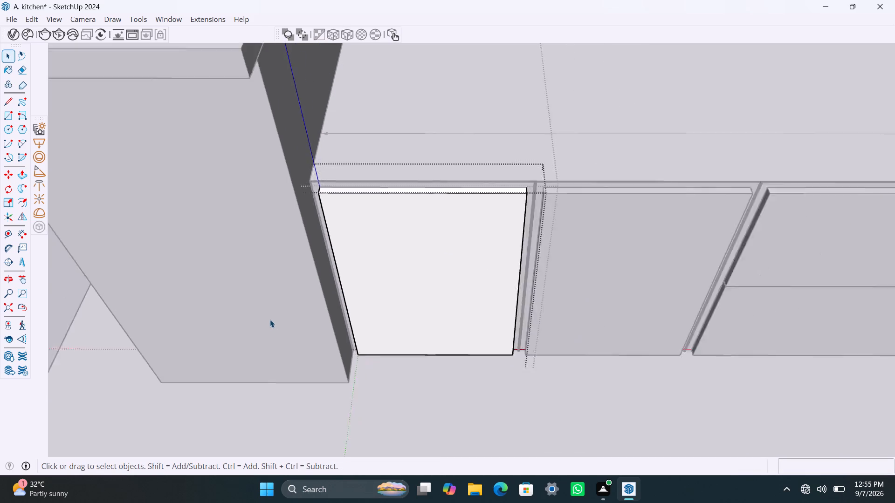
scroll(270, 319, "down", 5)
double_click(110, 305)
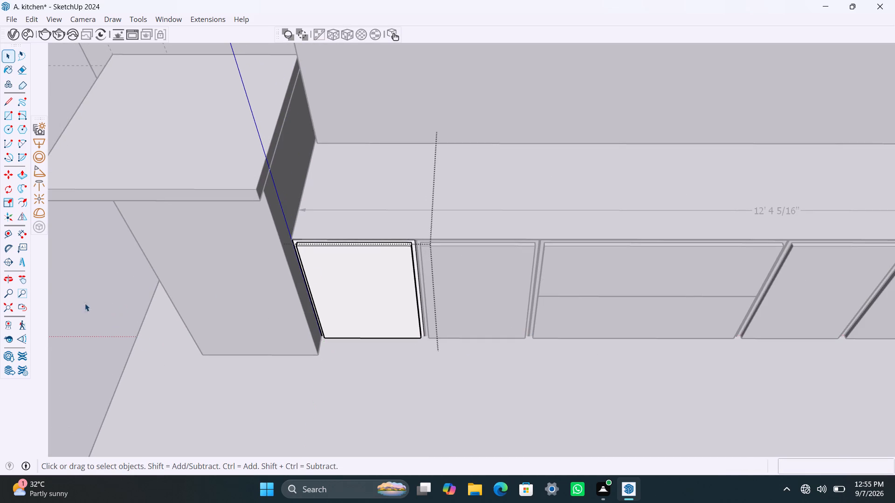
double_click(60, 288)
Fit the whole kitchen in view and save the model.
scroll(184, 280, "down", 3)
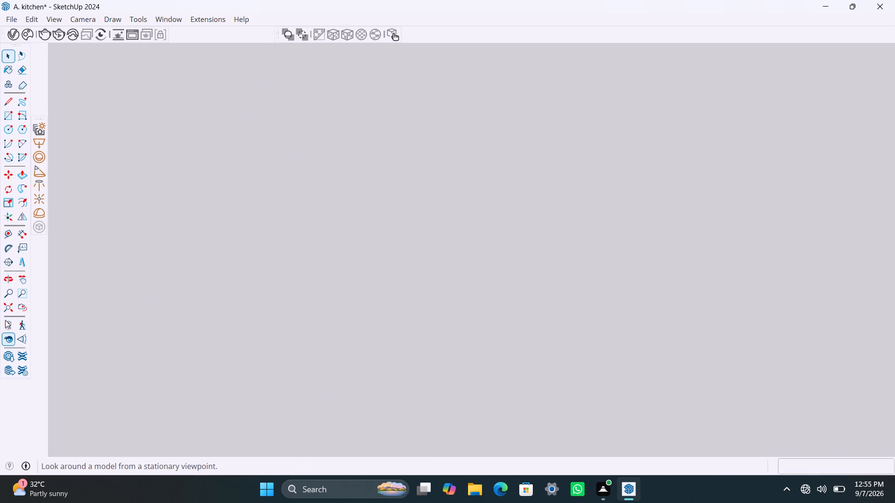
left_click(5, 309)
scroll(245, 239, "down", 3)
middle_click_drag(315, 250, 522, 345)
key("ctrl+s")
Delete the 12' 4 5/16" dimension lying along the long countertop.
scroll(421, 175, "up", 2)
key("space")
scroll(411, 168, "up", 2)
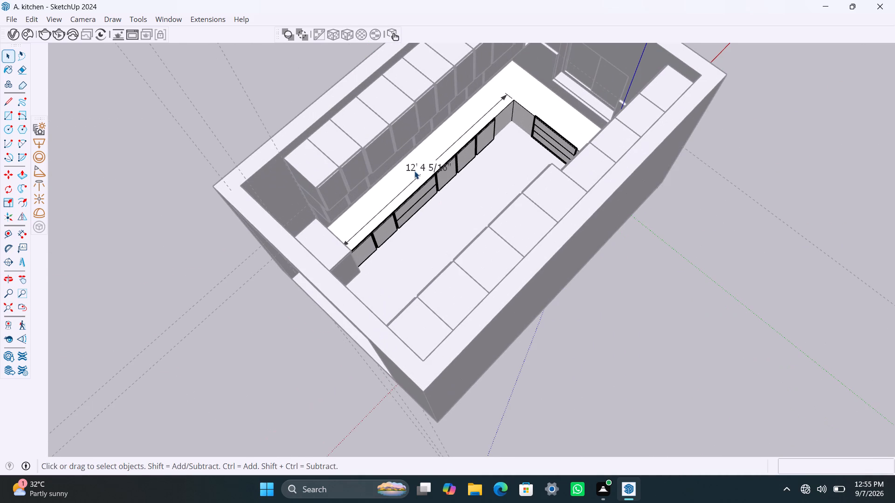
left_click(415, 171)
key("Delete")
Examine the long run of base cabinets and the countertop area from several angles around the room.
scroll(429, 187, "down", 1)
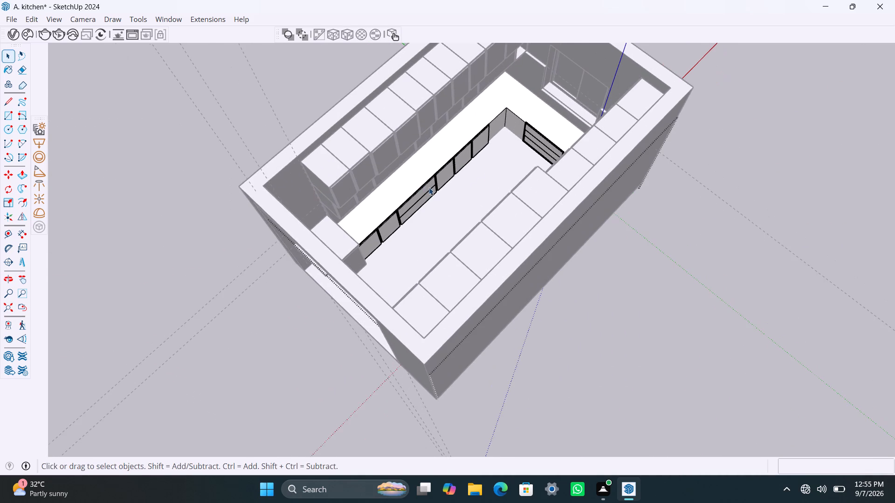
middle_click_drag(416, 192, 485, 211)
scroll(401, 257, "up", 3)
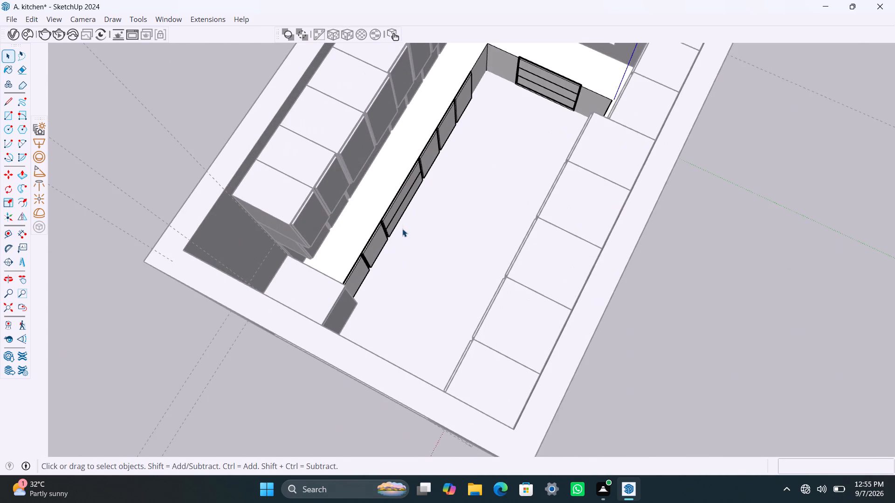
scroll(402, 224, "up", 2)
scroll(427, 199, "down", 3)
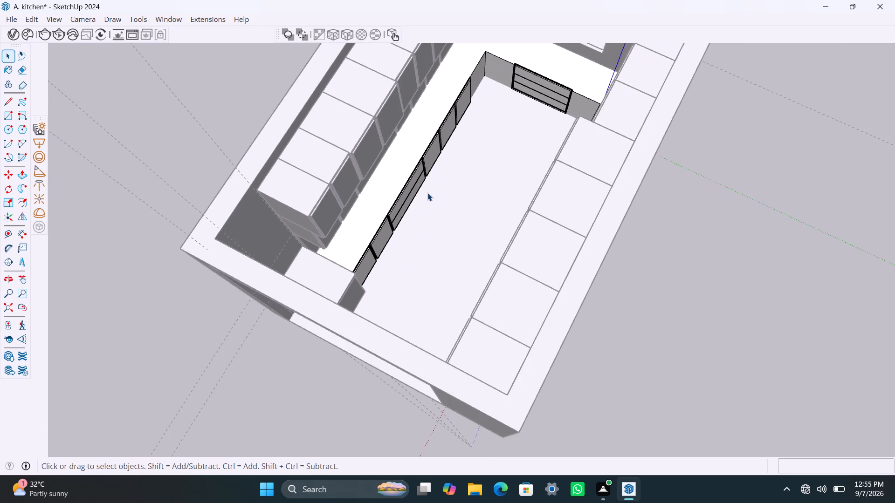
middle_click_drag(433, 207, 810, 129)
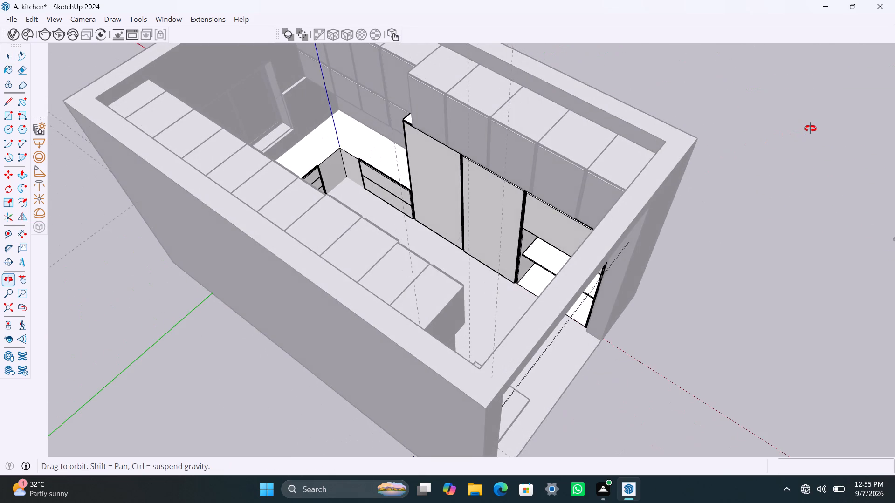
middle_click_drag(810, 129, 321, 176)
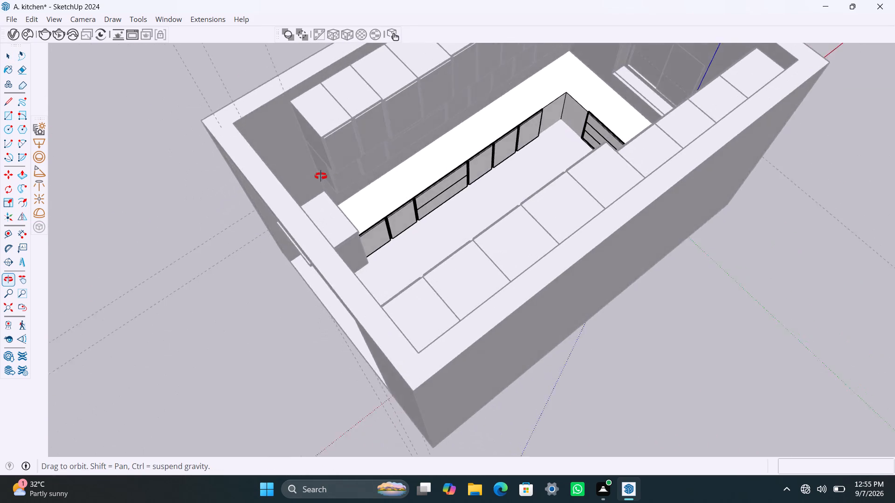
middle_click_drag(321, 176, 268, 175)
scroll(413, 178, "up", 3)
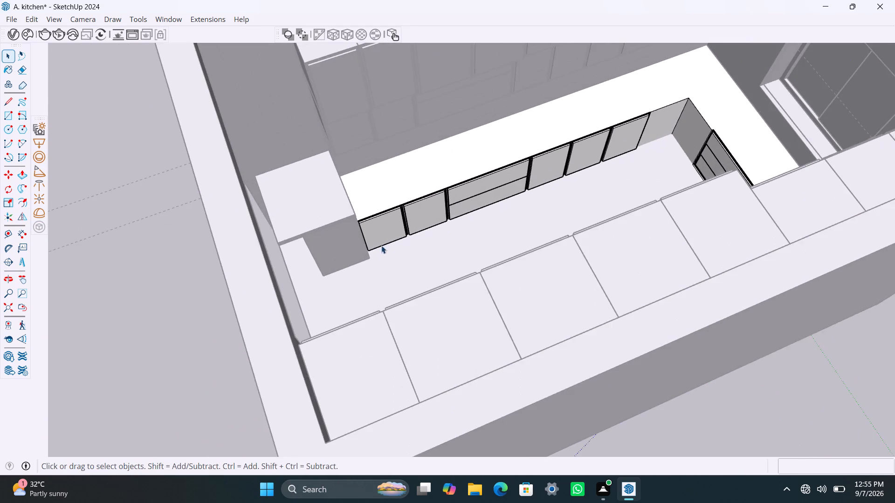
scroll(381, 245, "up", 3)
scroll(372, 172, "up", 2)
scroll(529, 218, "down", 3)
middle_click_drag(531, 230, 461, 287, "shift")
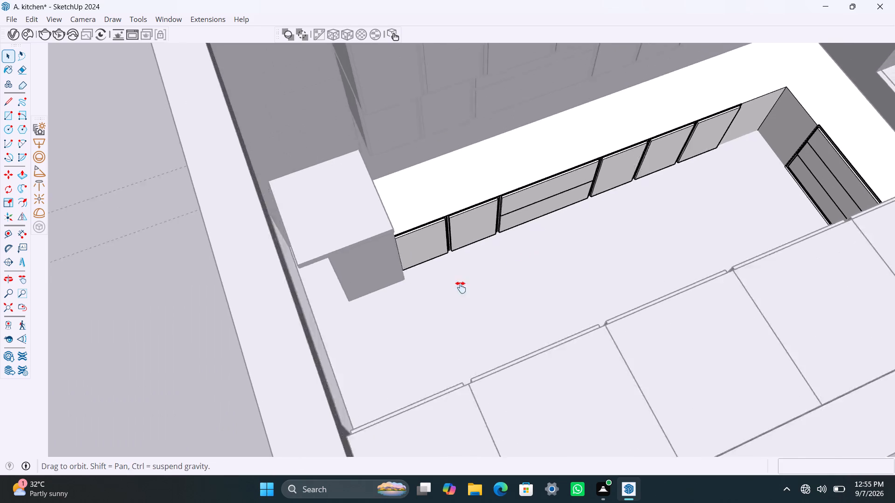
middle_click_drag(461, 287, 446, 276, "shift")
Draw a rectangle over the long counter's top from the back corner beside the end block to the far wall.
scroll(390, 187, "up", 1)
middle_click_drag(454, 236, 367, 267)
scroll(303, 193, "up", 6)
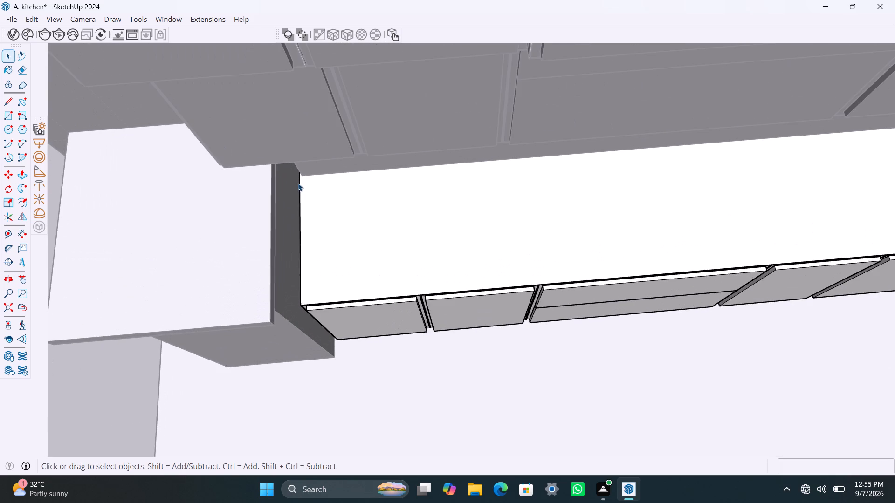
scroll(298, 180, "up", 2)
middle_click_drag(314, 180, 315, 125)
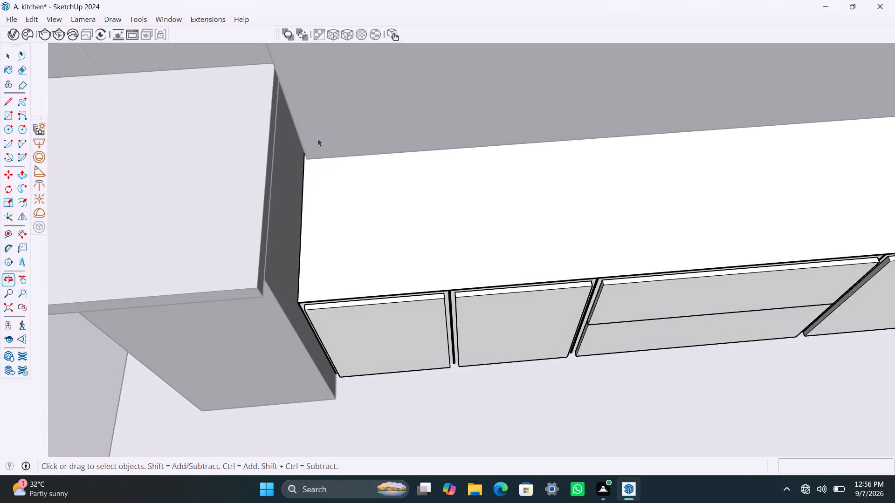
scroll(317, 138, "up", 2)
key("r")
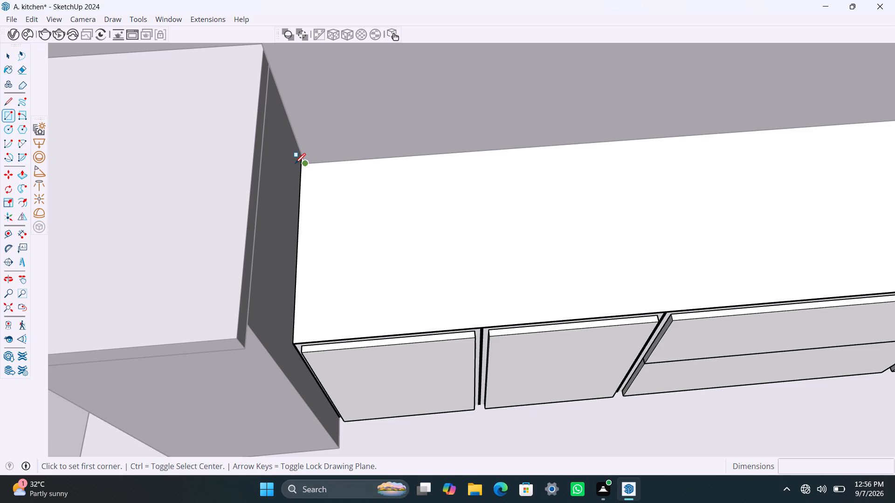
left_click(302, 164)
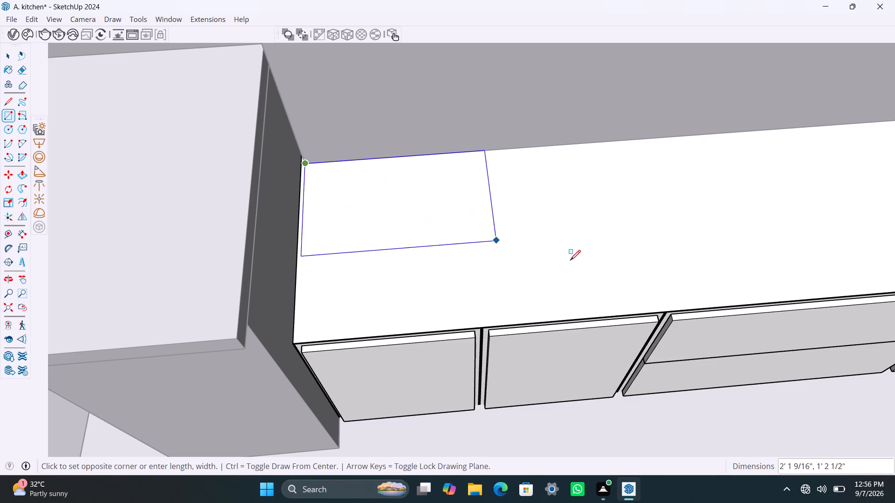
scroll(576, 267, "down", 5)
scroll(661, 295, "down", 2)
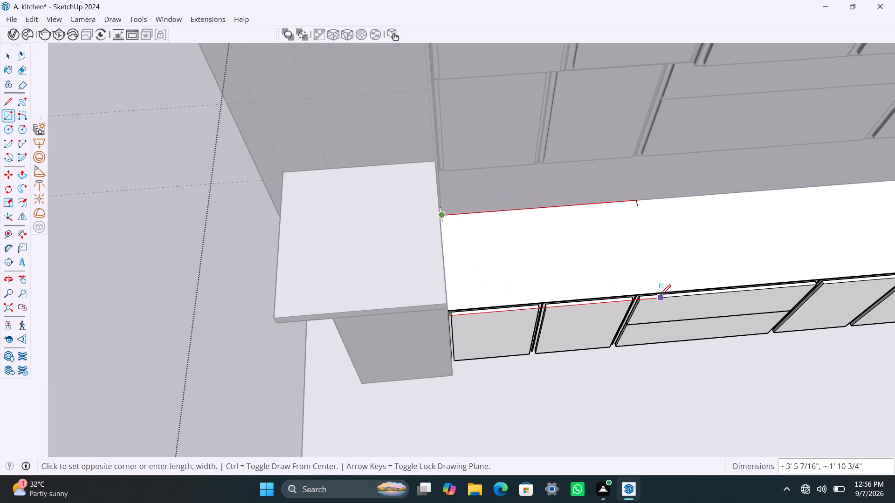
middle_click_drag(663, 293, 445, 307, "shift")
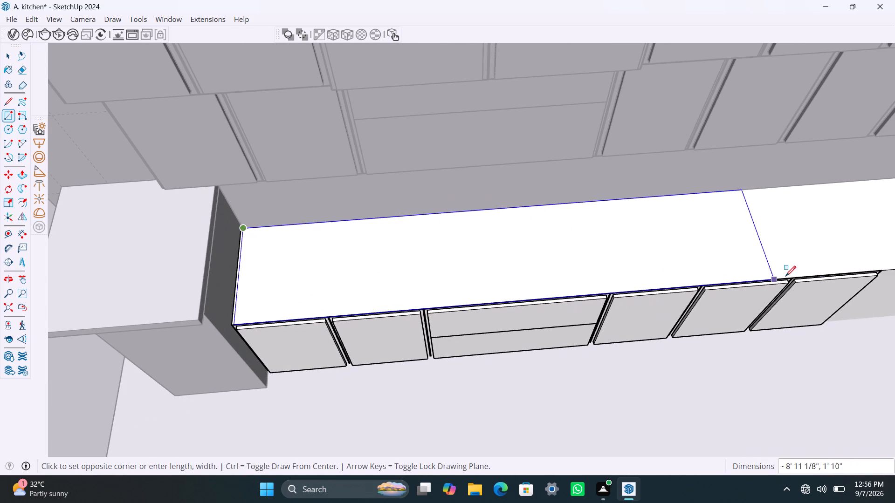
scroll(788, 275, "down", 3)
middle_click_drag(788, 273, 620, 308, "shift")
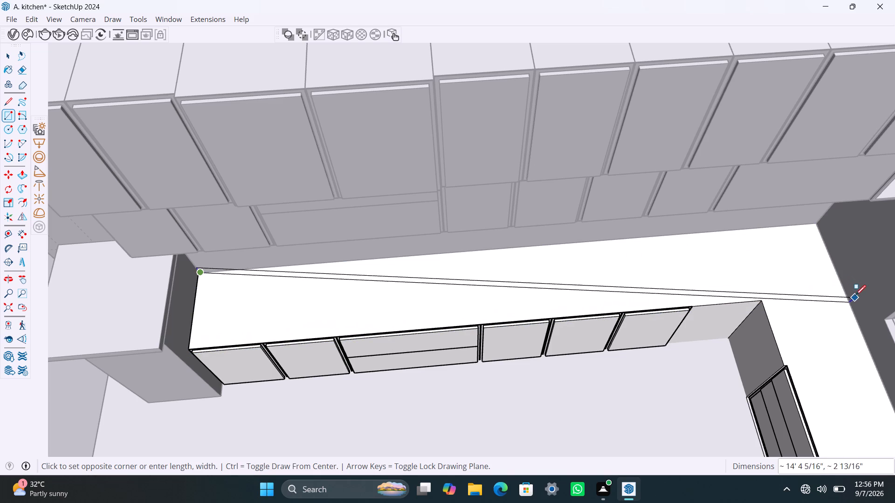
left_click(845, 288)
key("space")
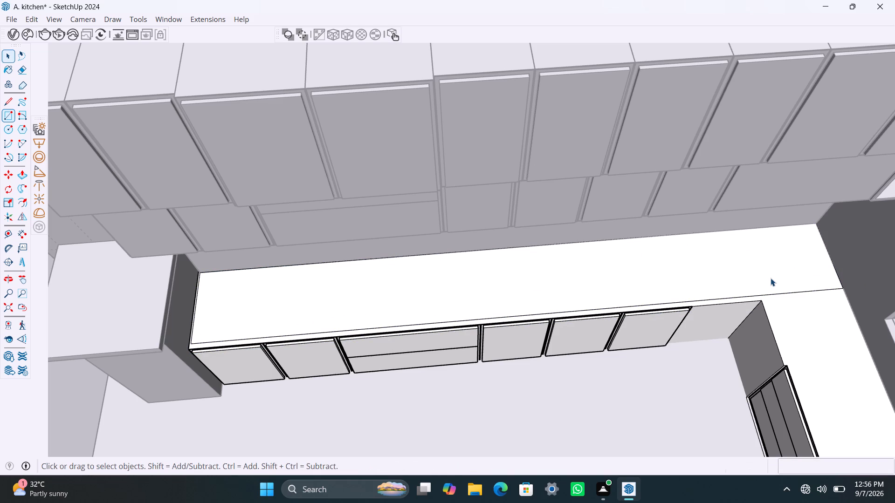
Make a group of the new countertop rectangle, open it for editing and select its face.
double_click(770, 278)
right_click(770, 277)
left_click(826, 106)
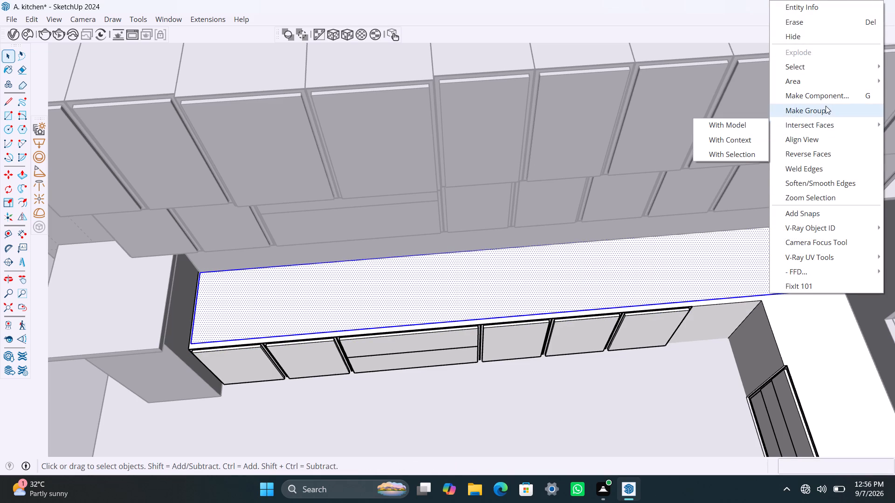
double_click(671, 253)
left_click(667, 258)
scroll(666, 259, "up", 1)
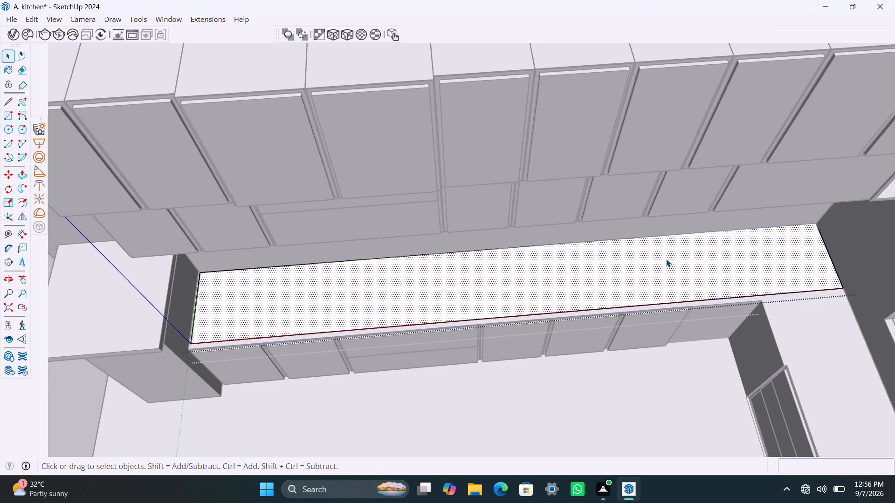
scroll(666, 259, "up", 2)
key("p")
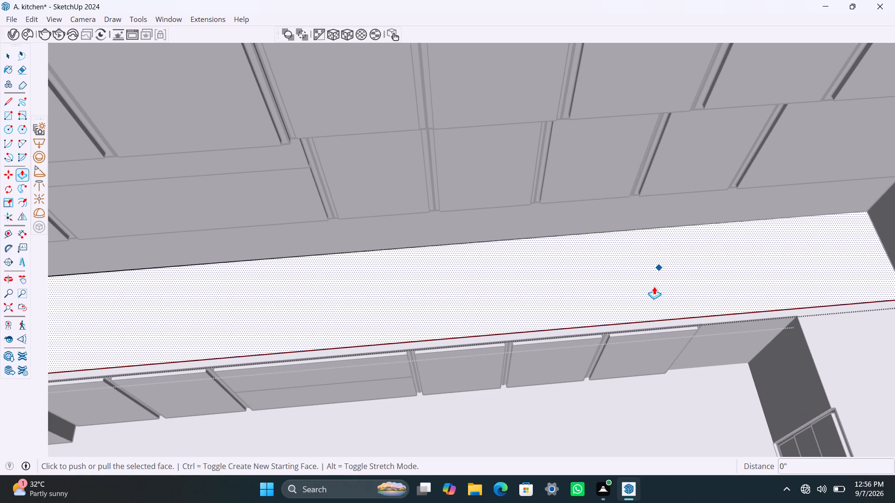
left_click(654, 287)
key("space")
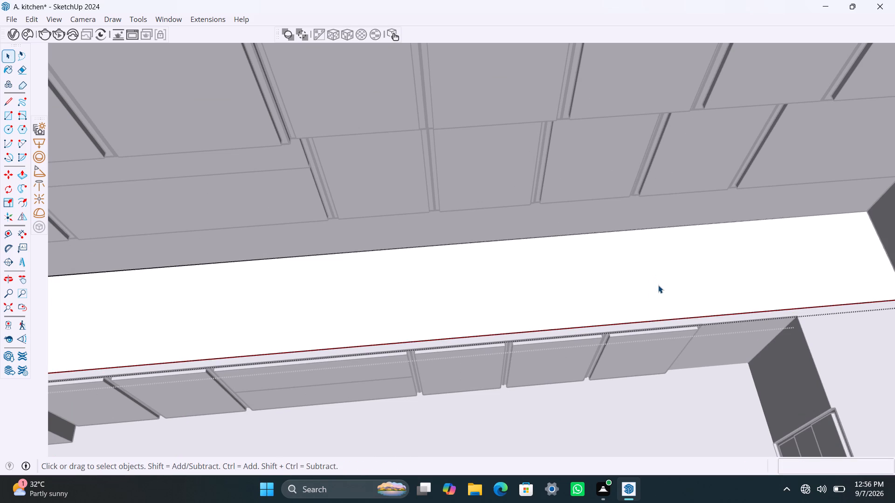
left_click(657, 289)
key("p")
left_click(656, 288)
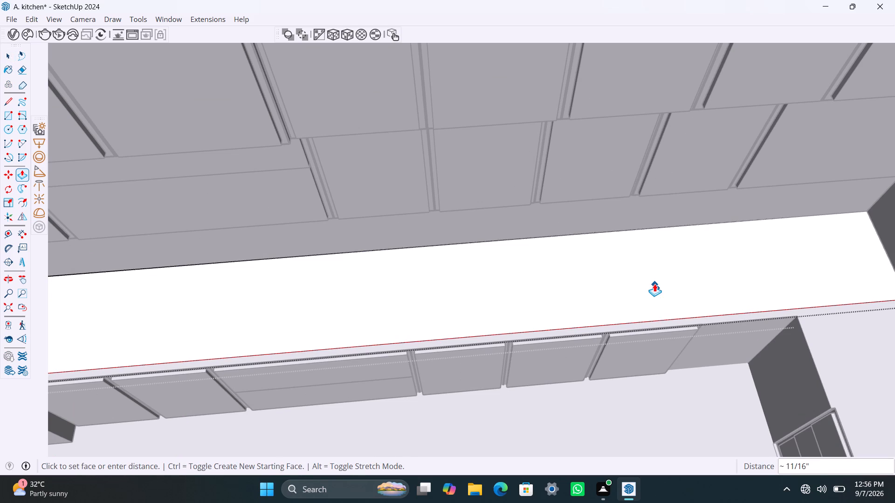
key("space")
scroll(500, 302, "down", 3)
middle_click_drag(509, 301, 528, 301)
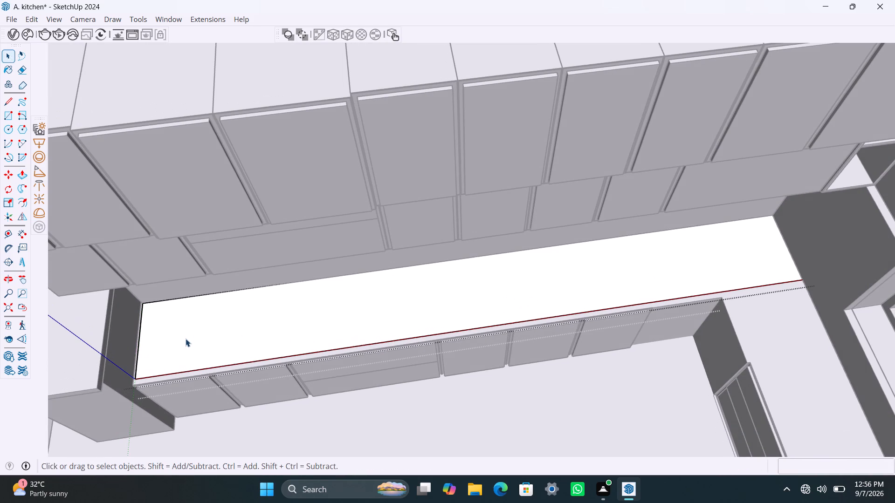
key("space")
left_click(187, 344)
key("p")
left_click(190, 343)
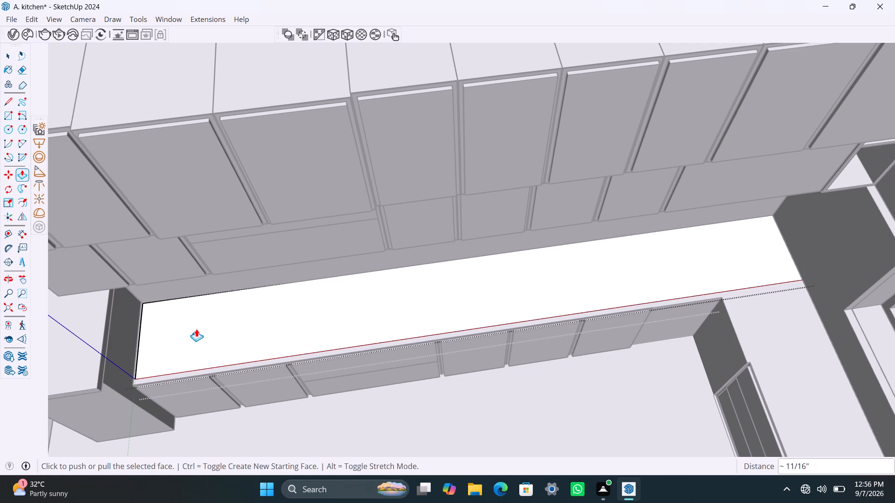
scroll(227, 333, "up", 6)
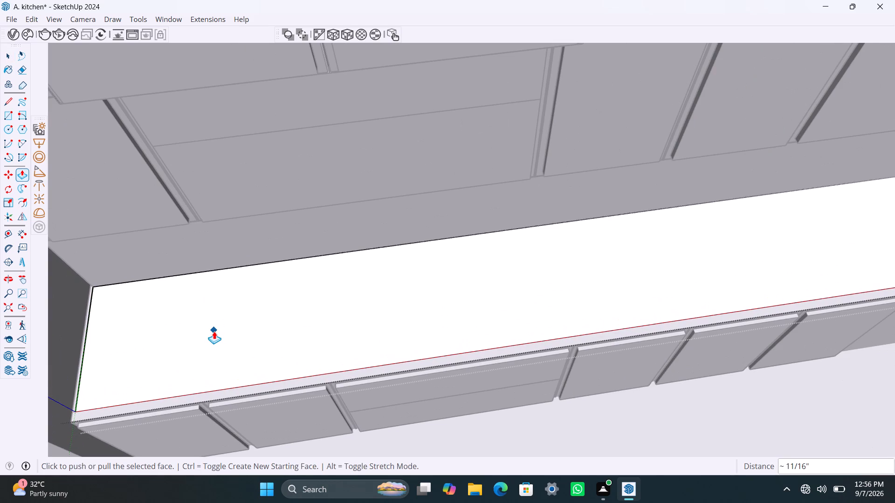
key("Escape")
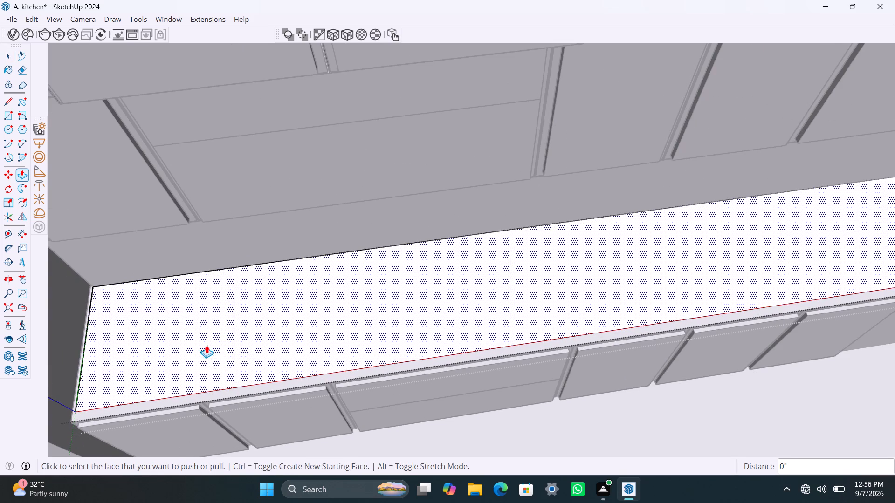
Push/Pull the long countertop's face up to a thickness of 2".
scroll(211, 365, "up", 1)
middle_click_drag(253, 351, 503, 206)
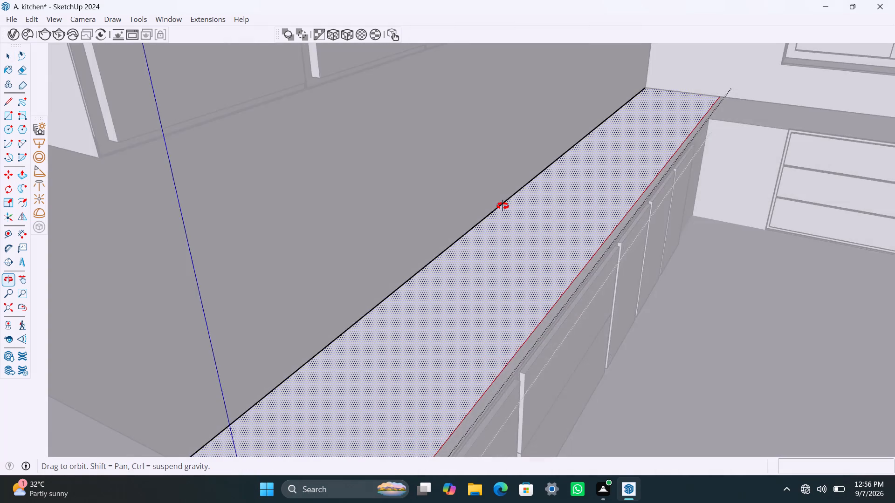
middle_click_drag(503, 206, 489, 189)
left_click(461, 323)
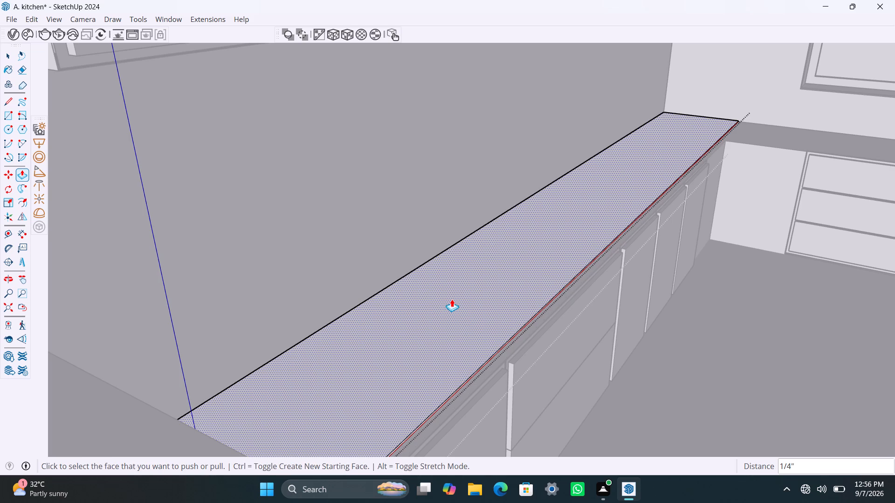
type("2\"")
key("Return")
key("space")
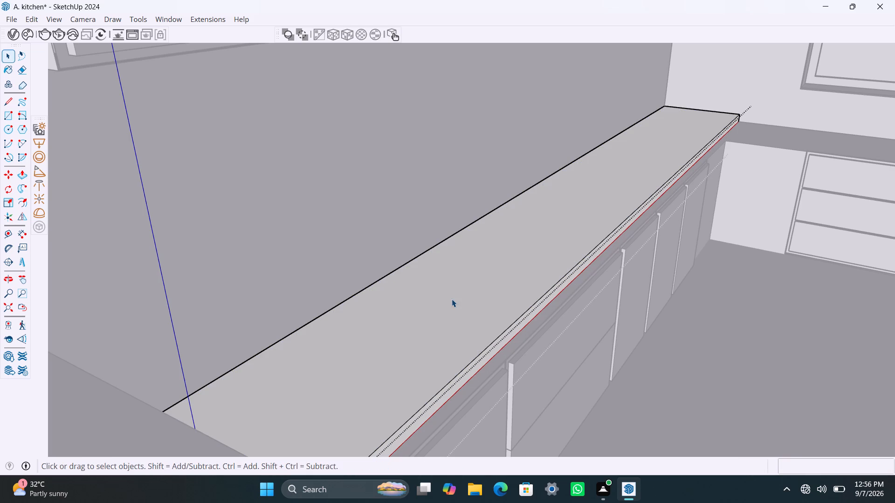
Pull the long countertop's front face out about 1 1/2" to the edge of the base cabinet fronts.
left_click(467, 377)
scroll(468, 376, "up", 1)
key("p")
left_click(465, 371)
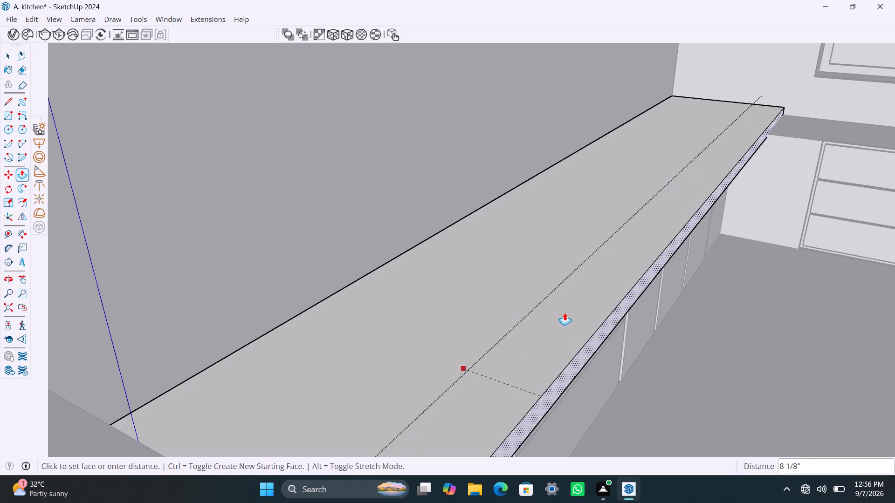
scroll(501, 271, "down", 2)
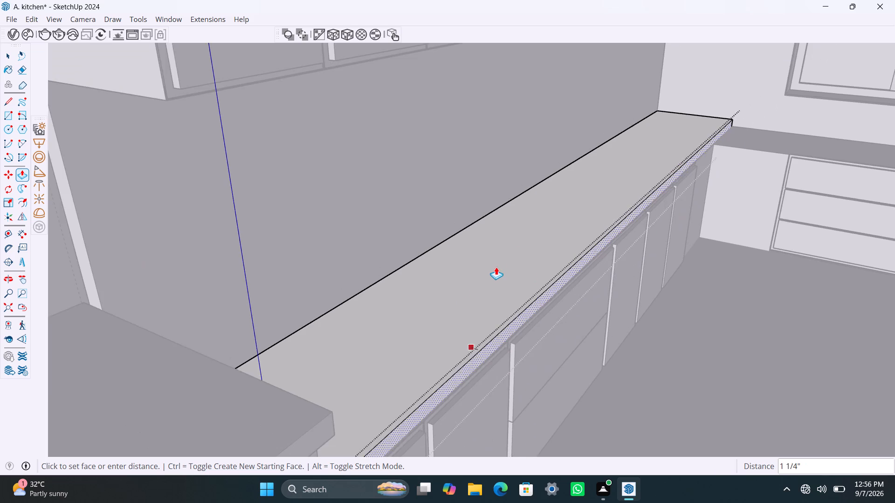
middle_click_drag(490, 262, 358, 227)
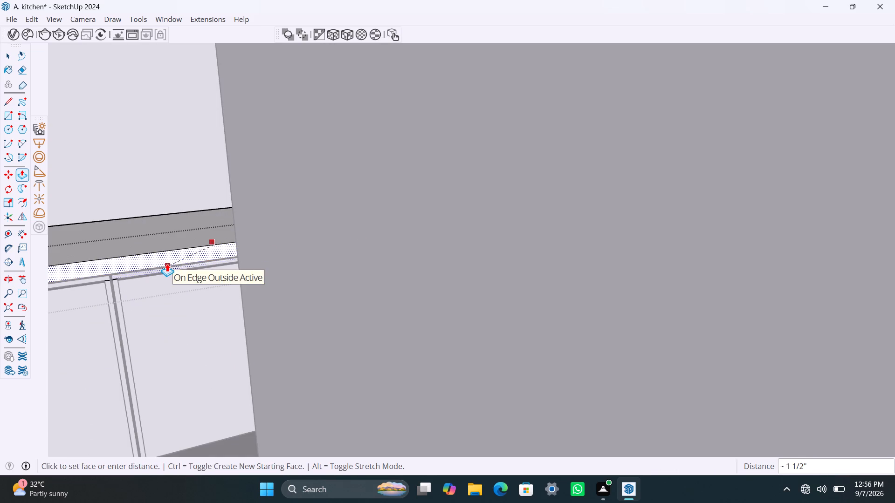
left_click(167, 264)
key("space")
Copy the vertical edge at the slab's far front end to the inner corner with the window-wall cabinets, splitting the front face.
scroll(131, 283, "down", 4)
middle_click_drag(138, 238, 145, 249)
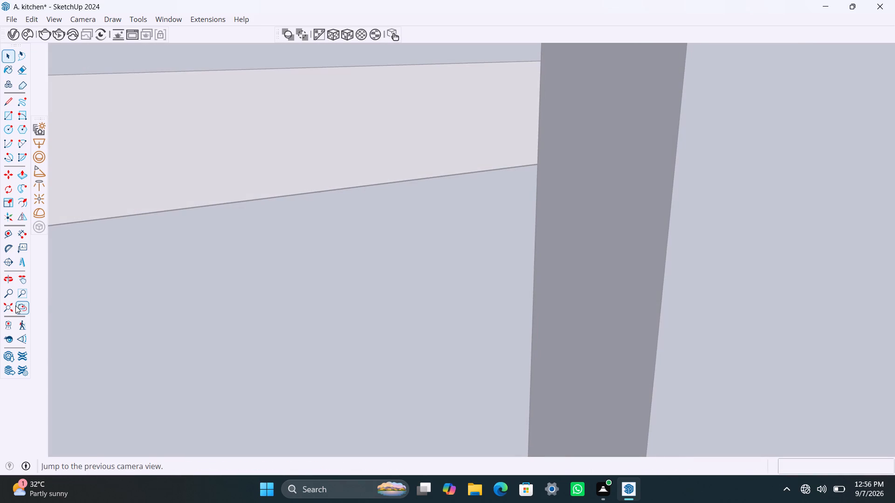
left_click(10, 302)
scroll(206, 193, "down", 3)
middle_click_drag(333, 195, 501, 306)
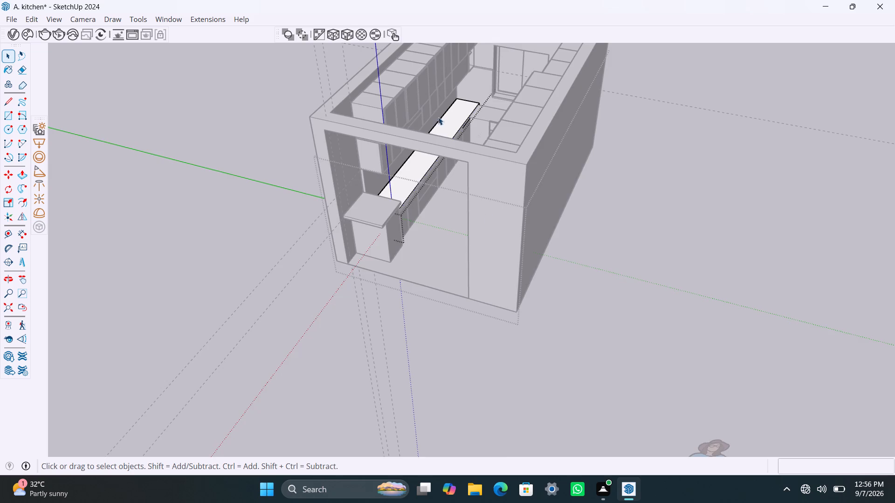
scroll(437, 112, "up", 6)
middle_click_drag(466, 128, 513, 167)
scroll(501, 127, "up", 7)
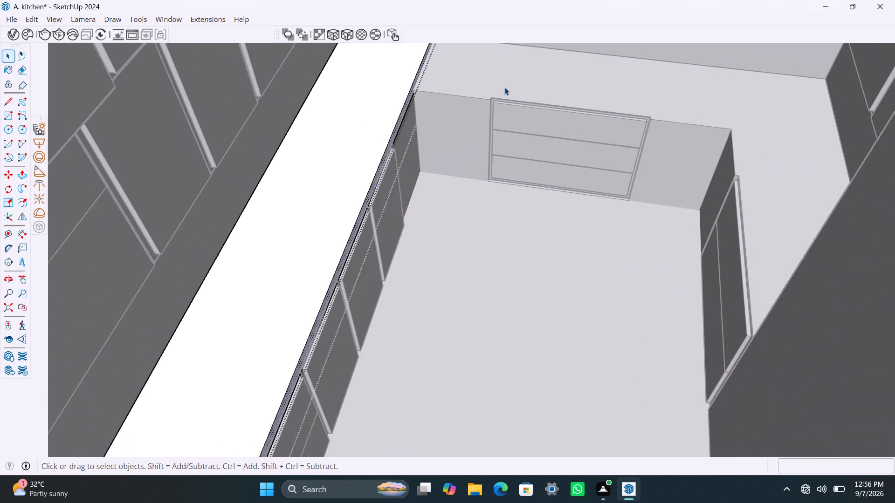
middle_click_drag(505, 88, 242, 201)
scroll(477, 166, "up", 3)
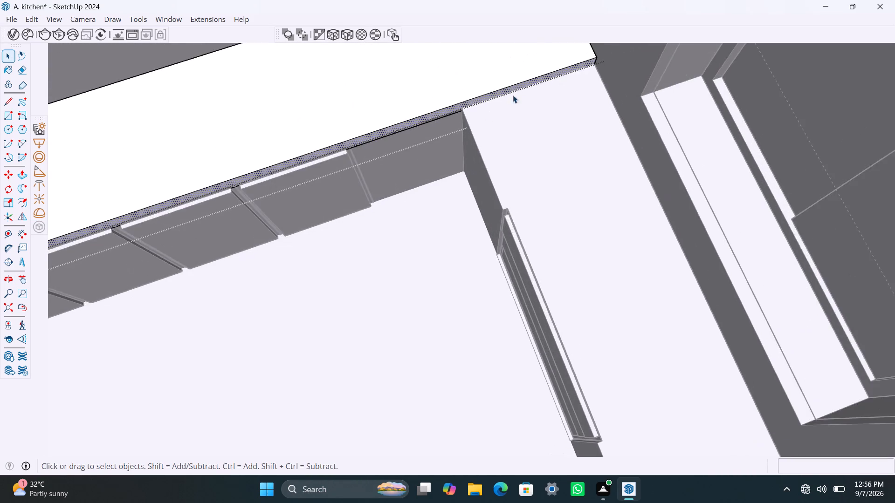
scroll(513, 95, "up", 2)
middle_click_drag(518, 134, 456, 49)
scroll(563, 133, "up", 3)
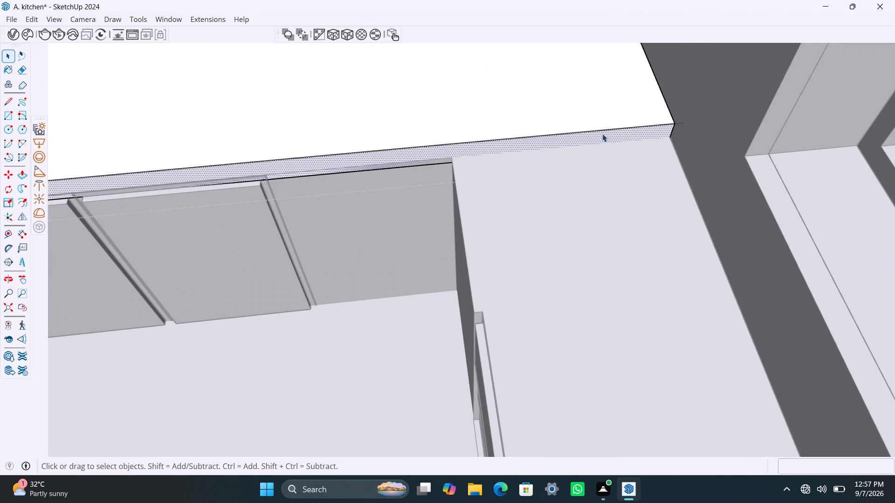
middle_click_drag(605, 135, 605, 127, "shift")
scroll(640, 128, "up", 5)
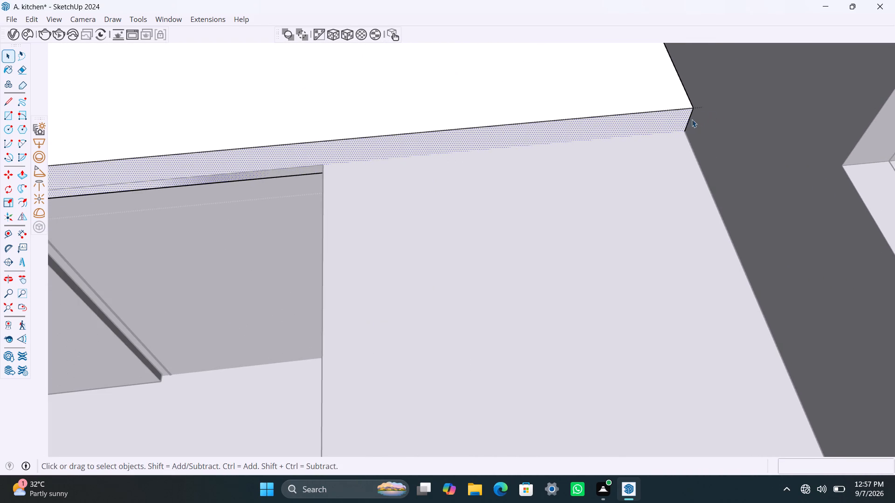
left_click(690, 119)
key("m")
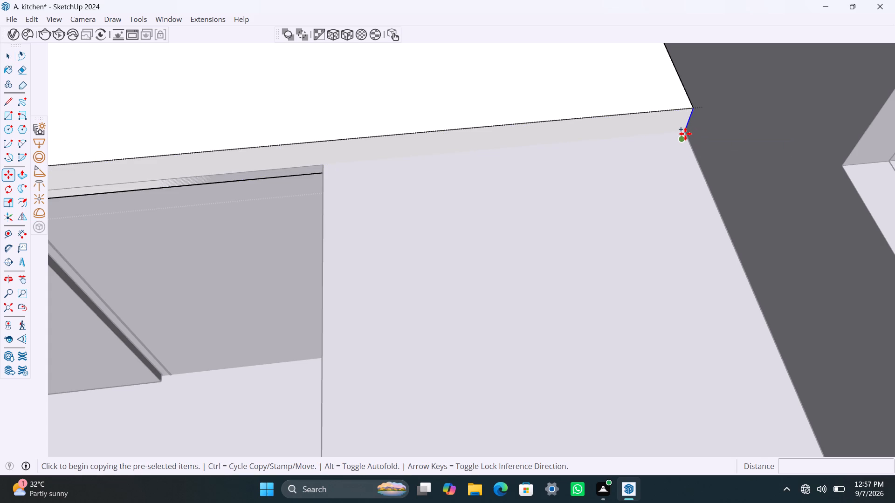
left_click_drag(685, 131, 677, 131)
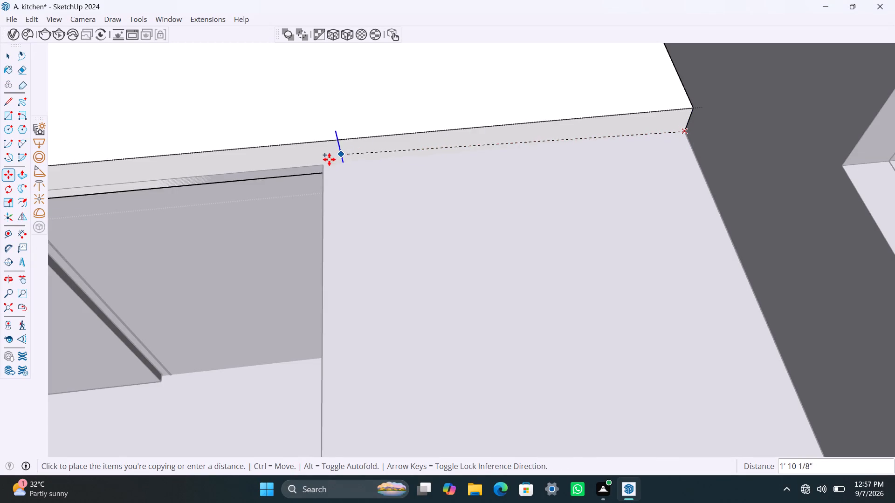
left_click(320, 162)
key("space")
Pull the split-off front section 7' 10" along the window wall to the opposite wall.
left_click(368, 149)
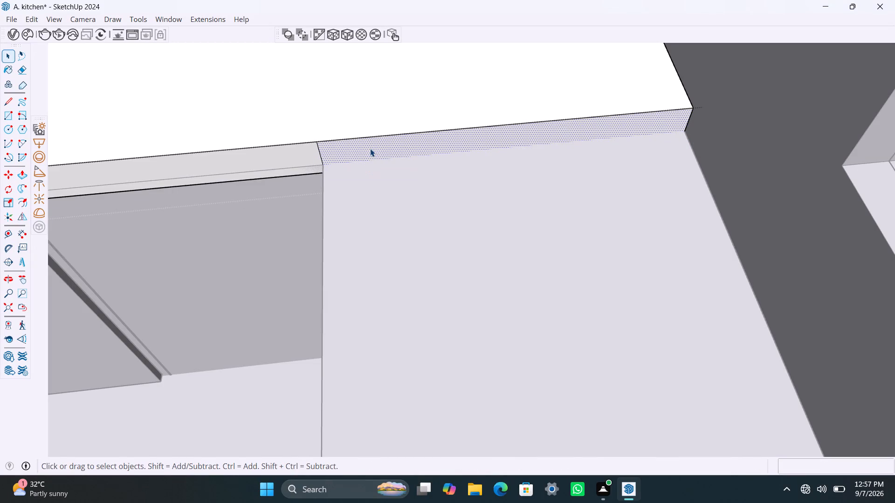
key("p")
left_click(371, 146)
scroll(407, 258, "down", 8)
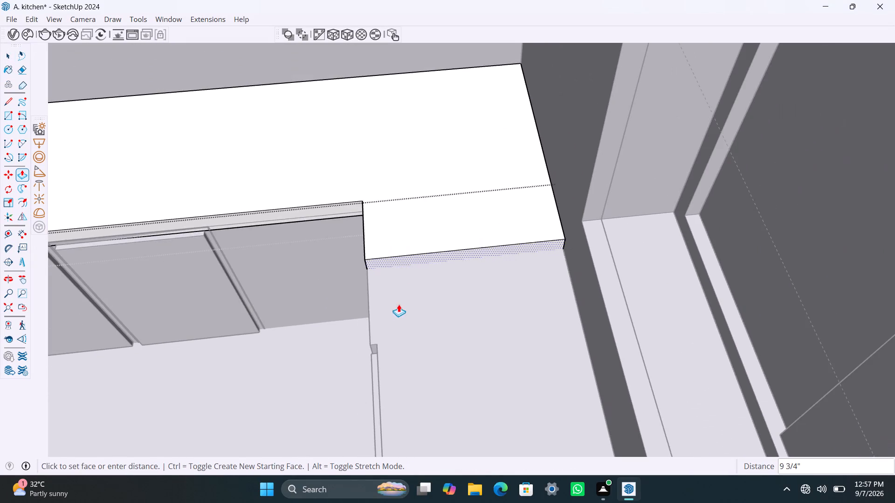
middle_click_drag(399, 326, 842, 291)
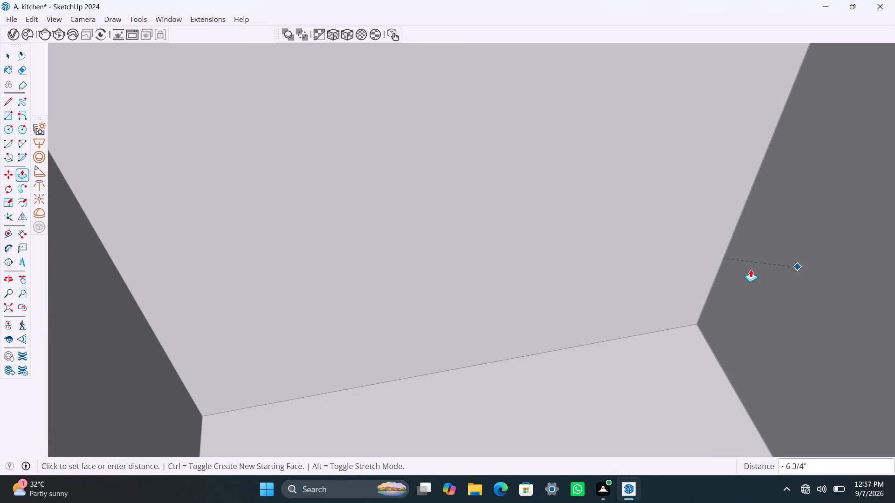
scroll(747, 269, "down", 4)
middle_click_drag(745, 267, 527, 284, "shift")
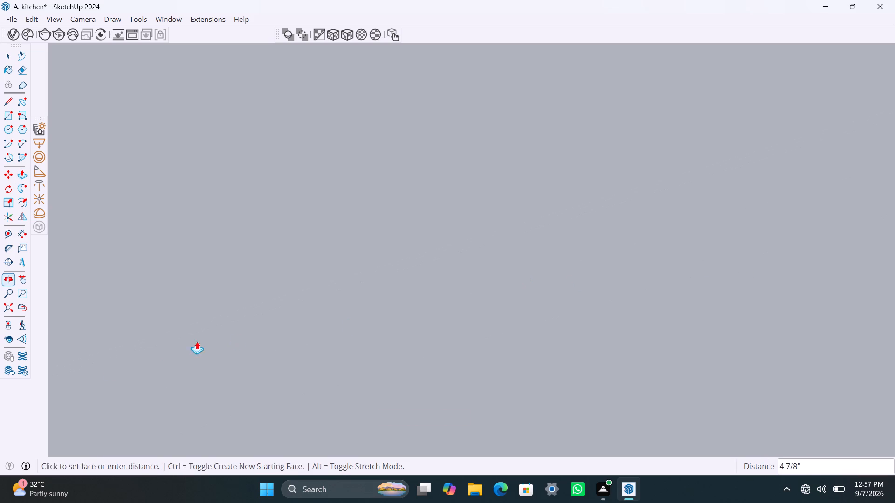
left_click(5, 307)
scroll(342, 142, "up", 2)
middle_click_drag(344, 139, 438, 217)
scroll(458, 219, "up", 7)
middle_click_drag(498, 249, 544, 262)
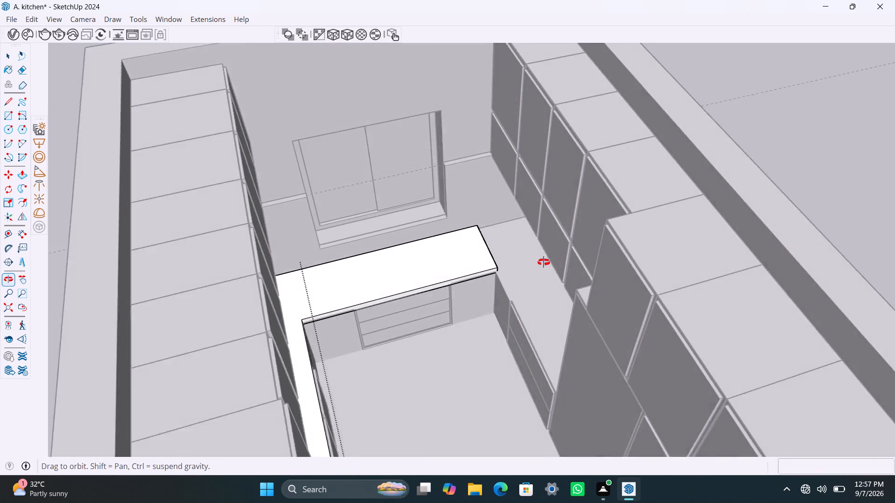
middle_click_drag(544, 262, 545, 262)
scroll(538, 250, "up", 11)
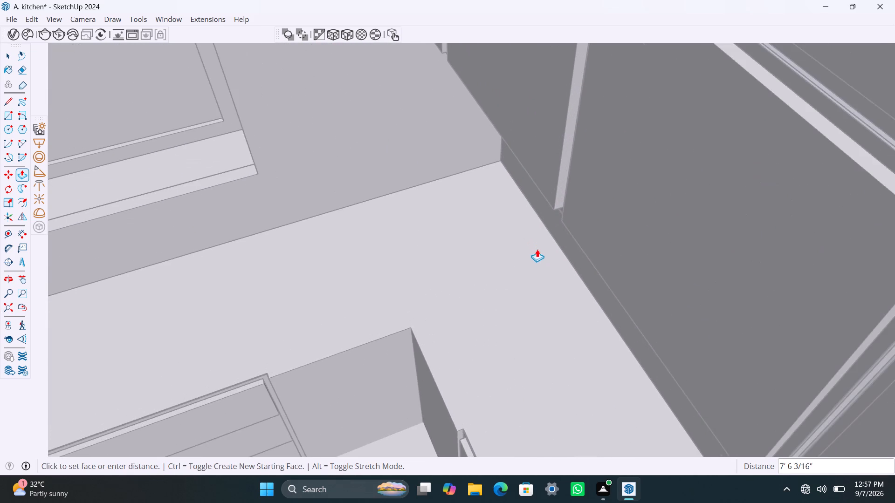
middle_click_drag(537, 250, 564, 238)
scroll(592, 224, "up", 1)
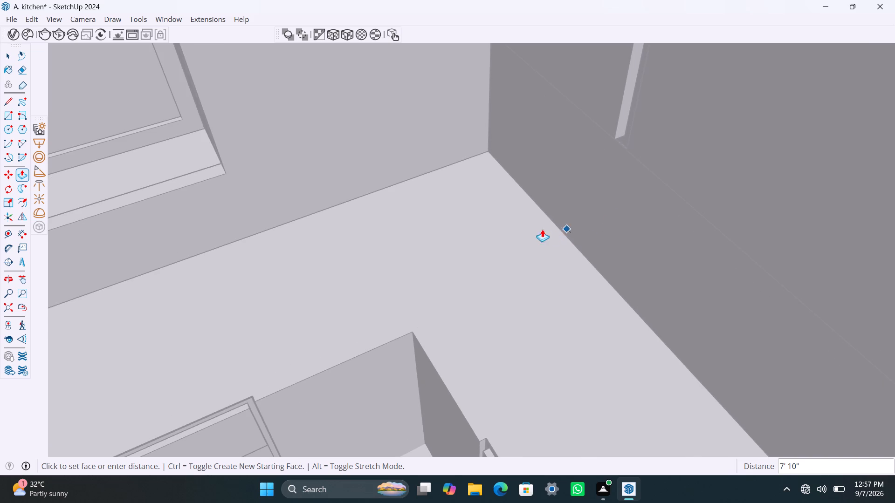
scroll(547, 231, "down", 5)
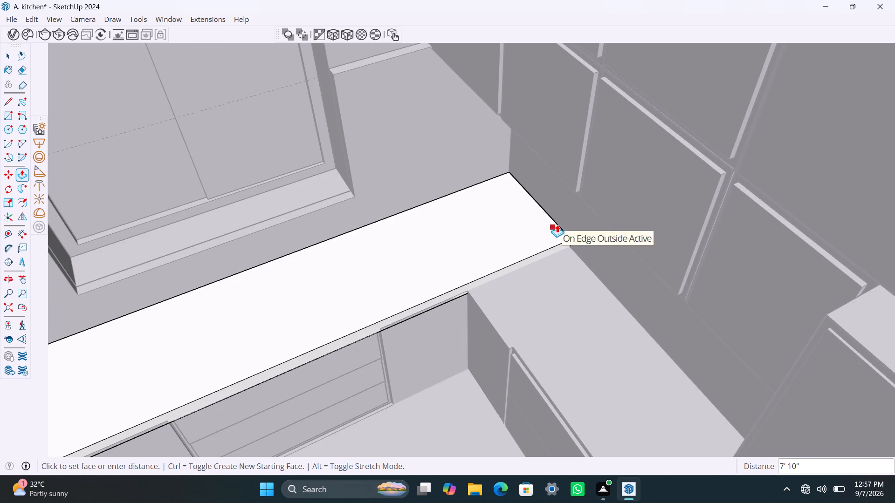
left_click(557, 224)
key("space")
Copy the window-wall slab's vertical end edge about 1' 10 11/16" to the inner corner with the opposite cabinet run.
scroll(577, 250, "up", 5)
left_click_drag(569, 238, 569, 245)
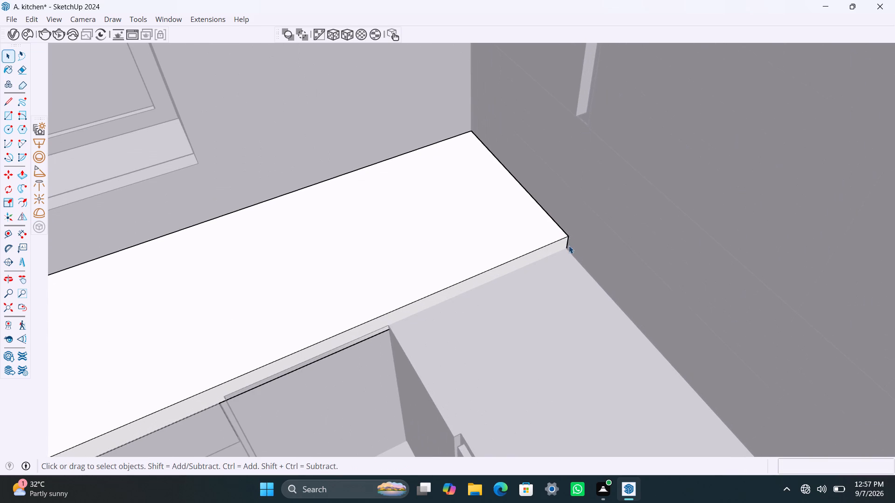
left_click_drag(569, 245, 569, 243)
key("m")
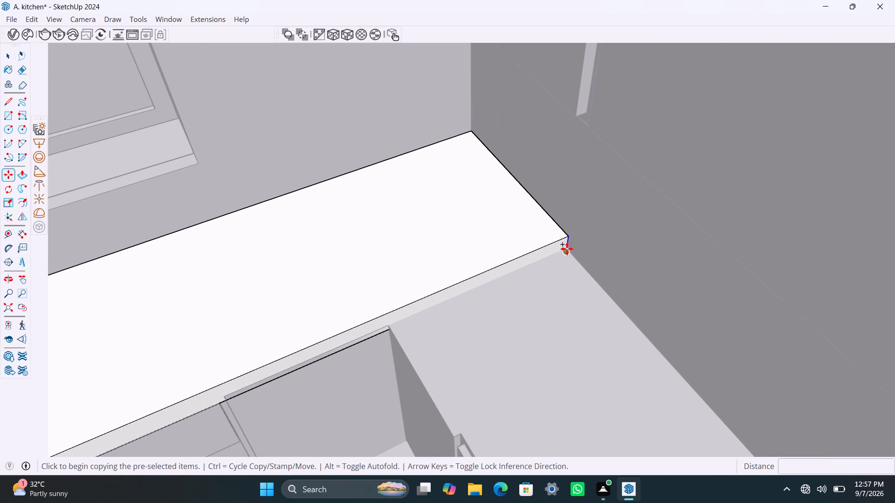
left_click(567, 249)
left_click(391, 324)
key("space")
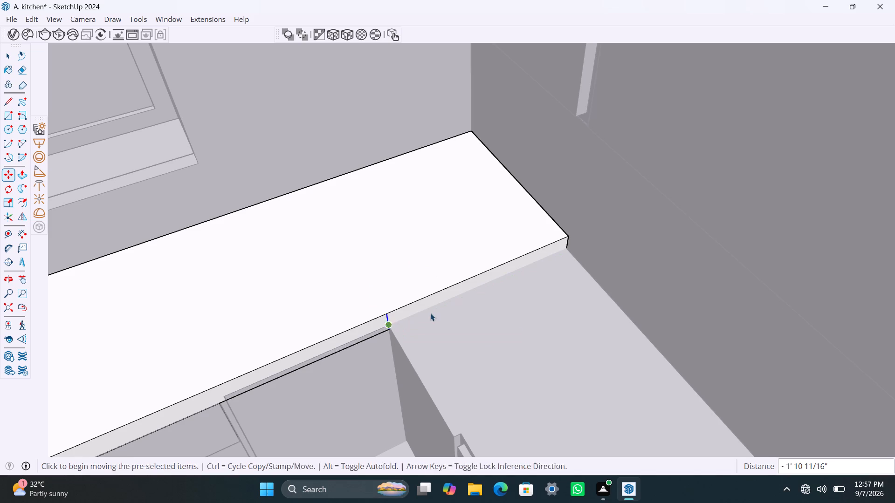
Pull the split-off end face along the opposite base cabinets in two pulls, about 8 7/16" and about 3' 9 3/8".
left_click(422, 306)
scroll(434, 310, "up", 5)
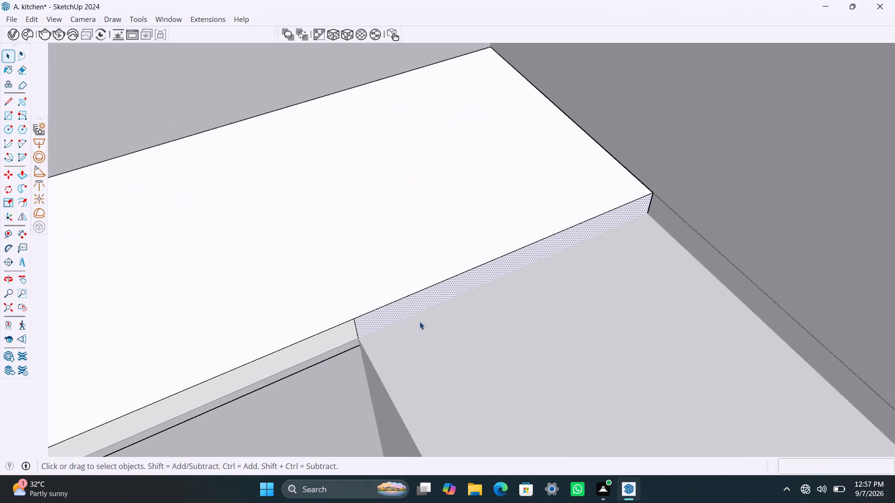
middle_click_drag(422, 323, 503, 330)
key("p")
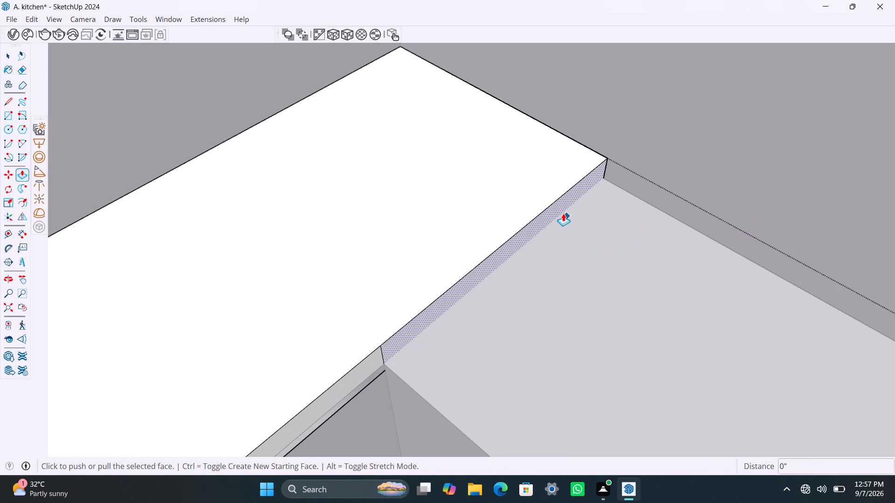
left_click(560, 206)
left_click(664, 264)
scroll(666, 263, "down", 7)
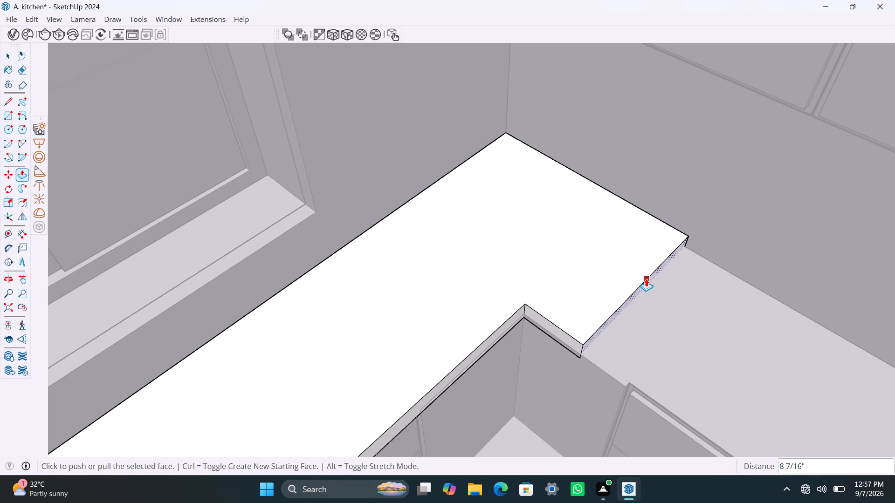
left_click(646, 279)
scroll(795, 333, "down", 11)
middle_click_drag(803, 340, 869, 357)
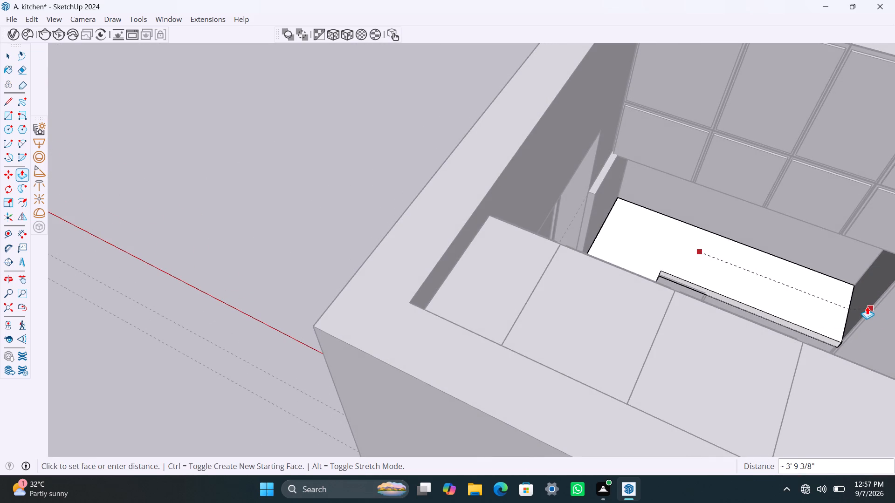
left_click(867, 306)
Pull the front face of the countertop section over the opposite base cabinets out by 2".
key("space")
scroll(801, 334, "up", 9)
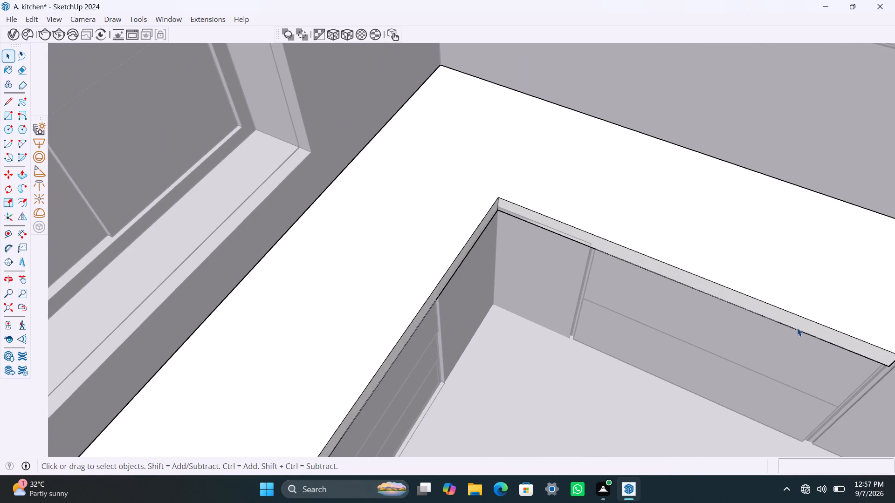
left_click(797, 321)
key("p")
left_click(797, 321)
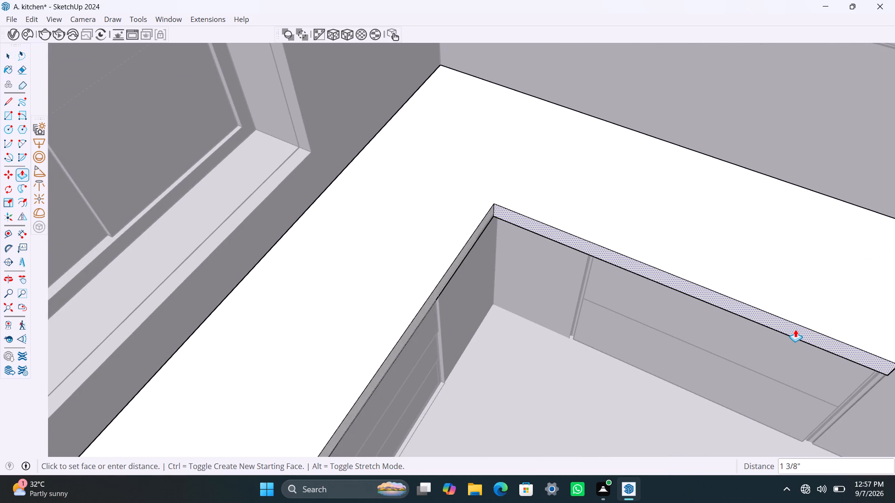
type("2\"")
key("Return")
key("space")
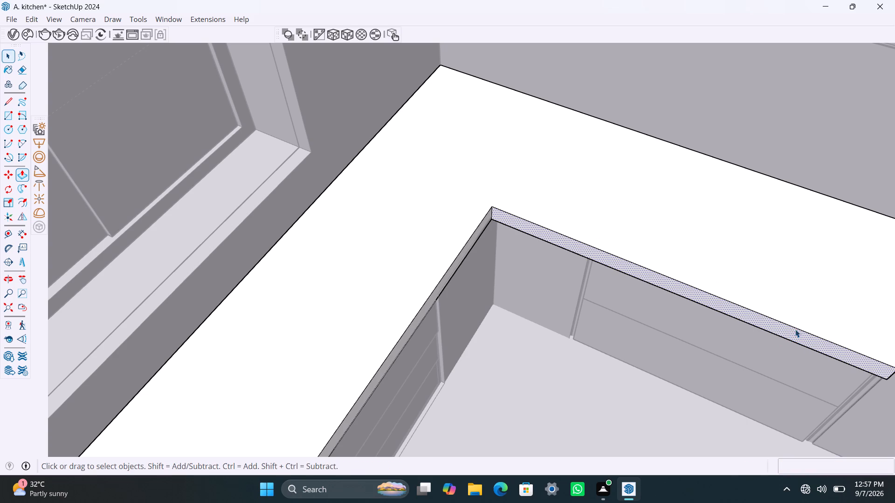
Pull the front face of the window-wall countertop section out by 2".
scroll(667, 227, "down", 3)
middle_click_drag(654, 259, 266, 251)
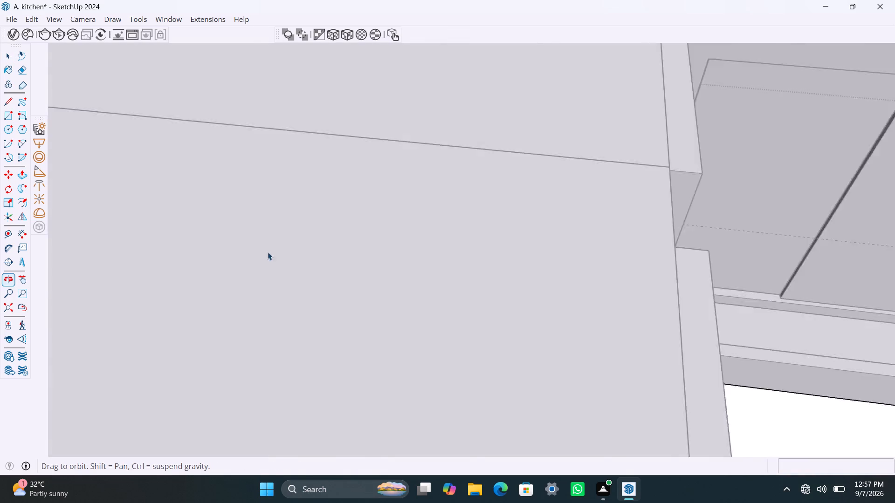
scroll(566, 324, "down", 10)
middle_click_drag(706, 320, 613, 116)
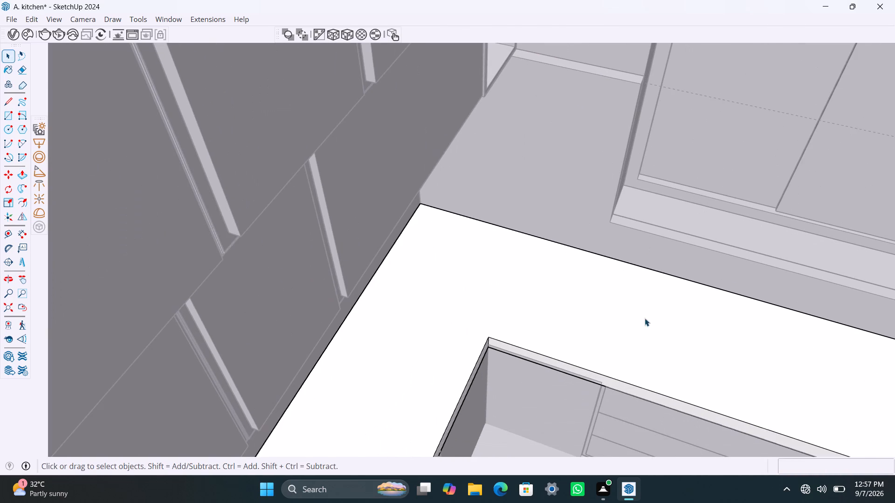
scroll(620, 396, "up", 2)
left_click(620, 384)
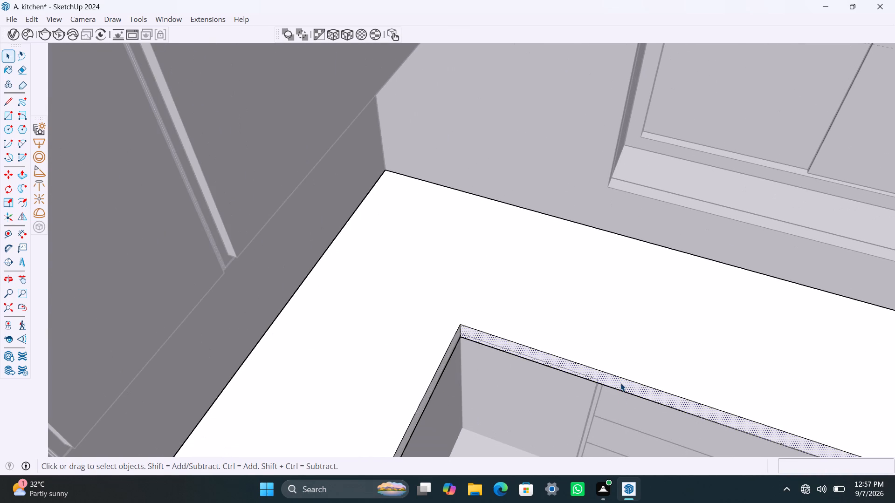
key("p")
left_click(620, 383)
left_click(623, 381)
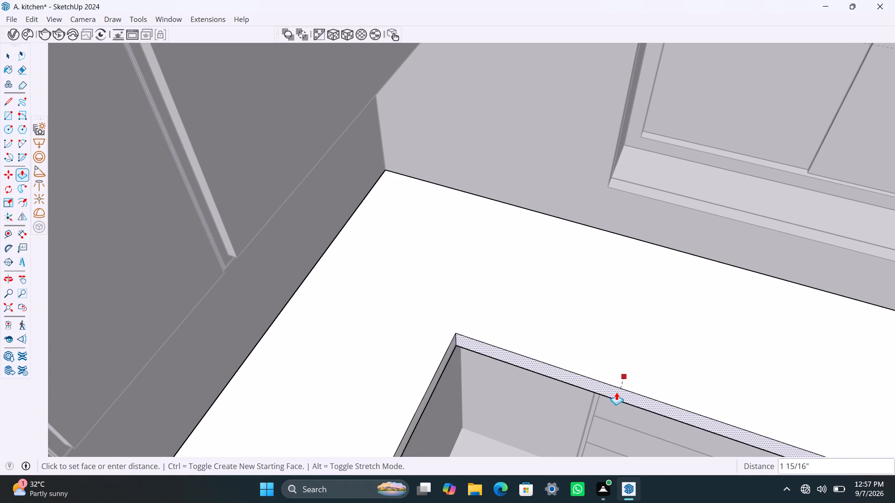
type("2\"")
key("Return")
key("space")
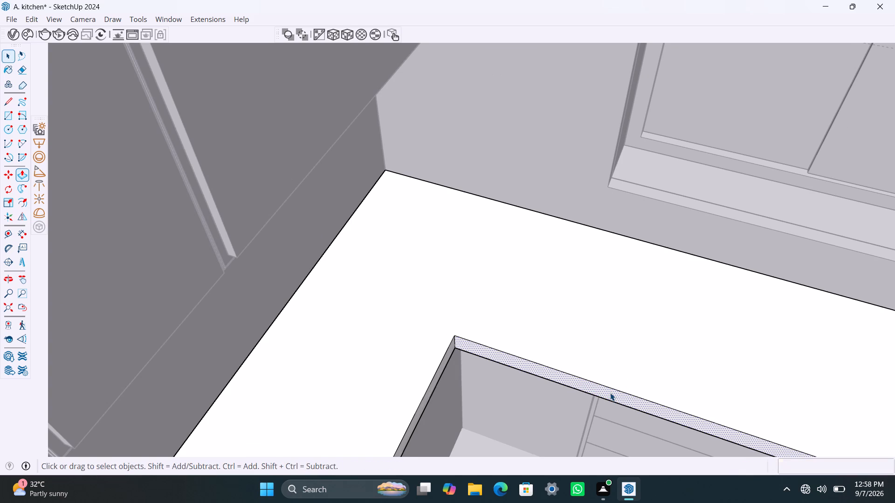
Pull the front face of the long run's countertop section out by 2".
scroll(565, 285, "down", 8)
middle_click_drag(566, 393, 485, 381)
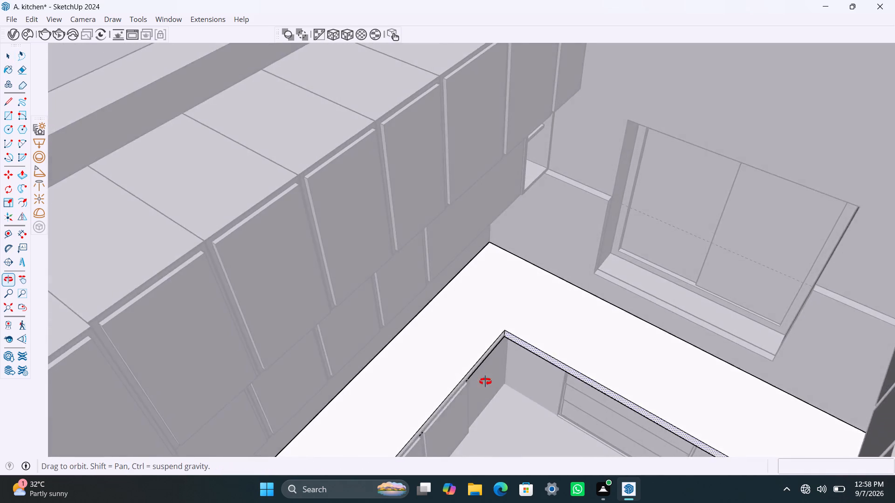
middle_click_drag(485, 381, 374, 377)
scroll(402, 390, "up", 5)
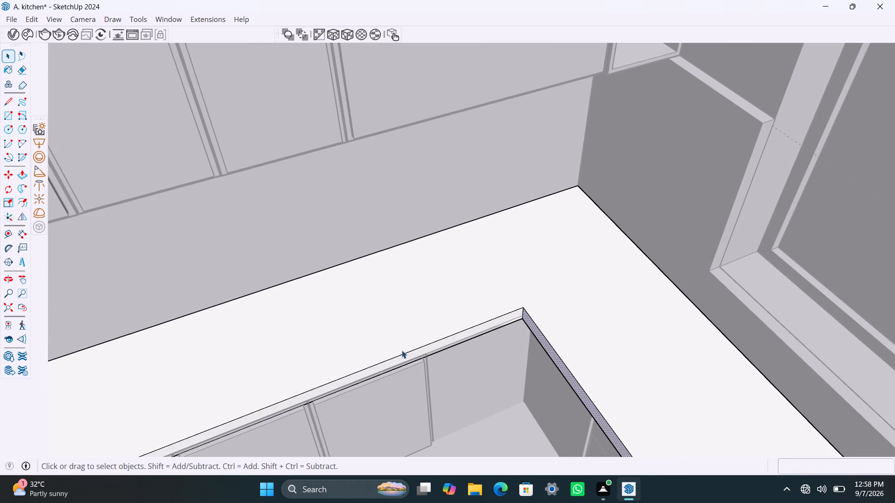
left_click(409, 354)
left_click(410, 354)
scroll(413, 354, "up", 2)
left_click(414, 353)
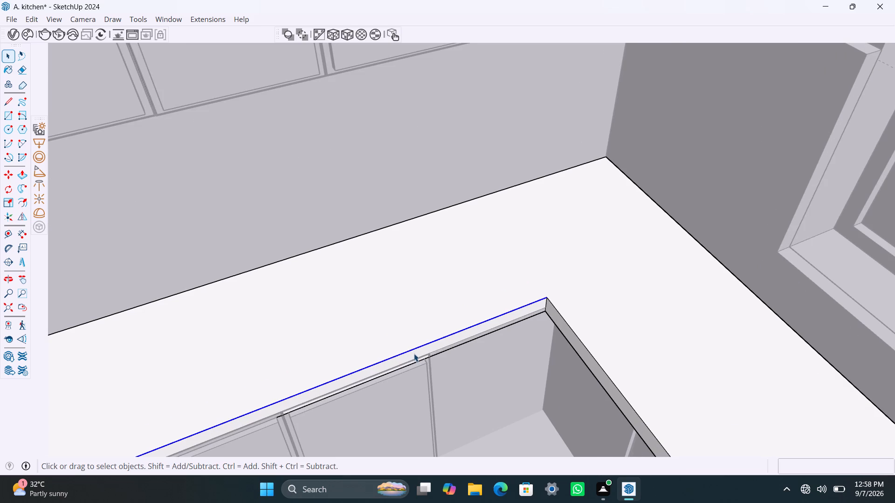
key("p")
left_click(414, 353)
type("2\"")
key("Return")
key("space")
Close the countertop for editing and save the model.
scroll(350, 279, "down", 6)
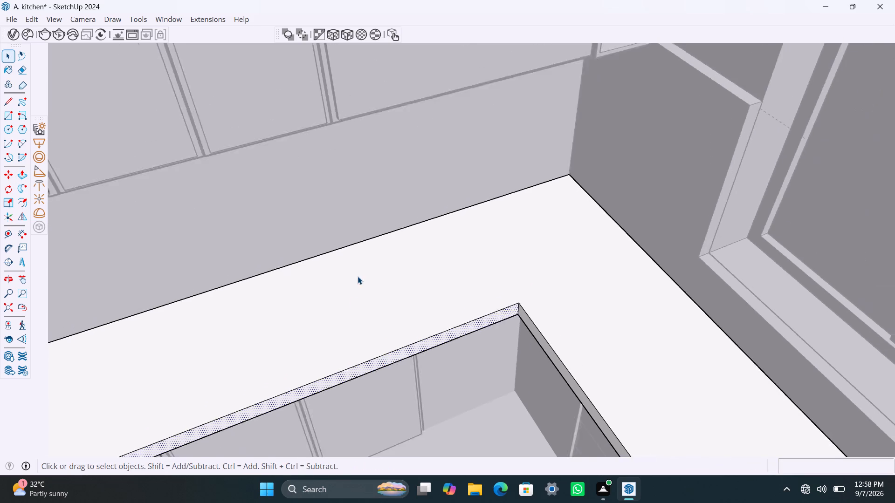
scroll(358, 301, "down", 12)
left_click(594, 136)
left_click(585, 107)
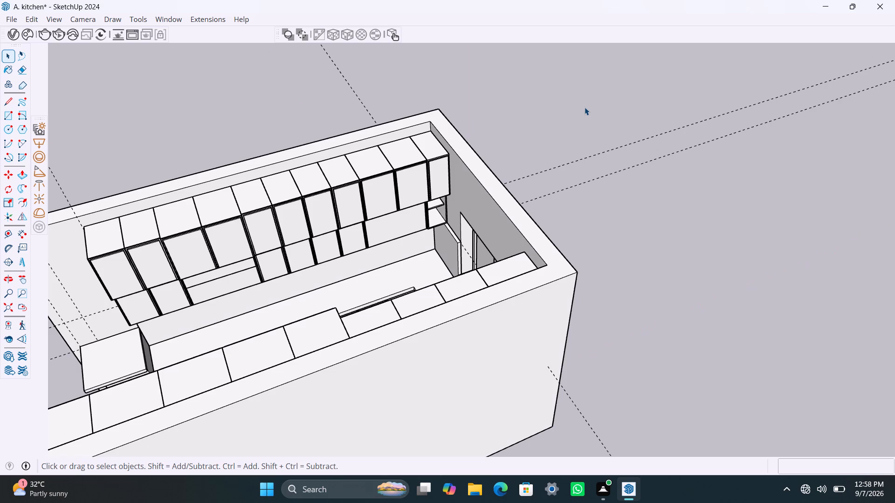
left_click(585, 107)
left_click(585, 107)
scroll(454, 242, "down", 4)
middle_click_drag(447, 268, 559, 282)
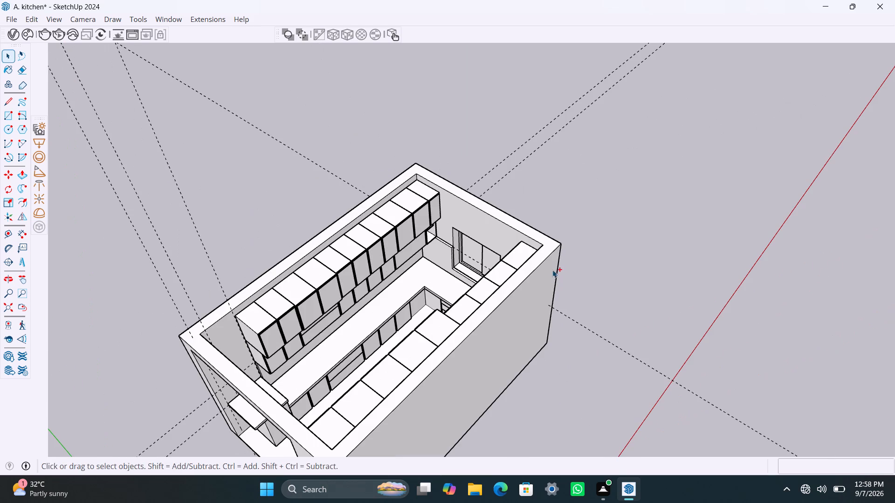
key("ctrl+s")
key("ctrl+s")
Delete all guides from the model and save the file.
left_click(29, 17)
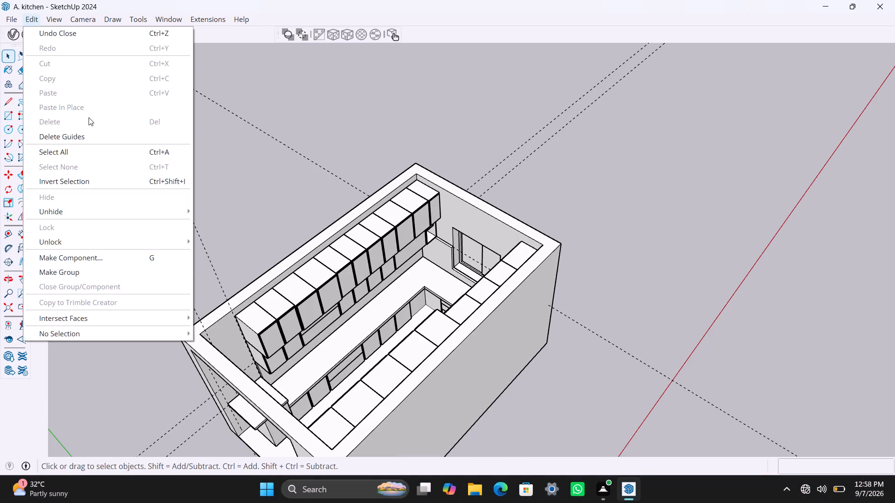
left_click(89, 135)
scroll(556, 158, "down", 4)
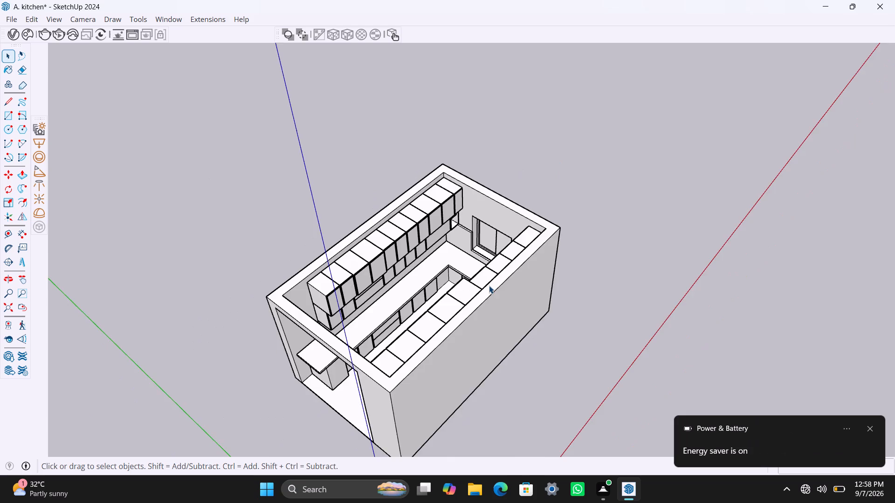
scroll(489, 285, "down", 2)
middle_click_drag(491, 329, 657, 289, "shift")
scroll(619, 237, "up", 3)
middle_click_drag(600, 272, 648, 287)
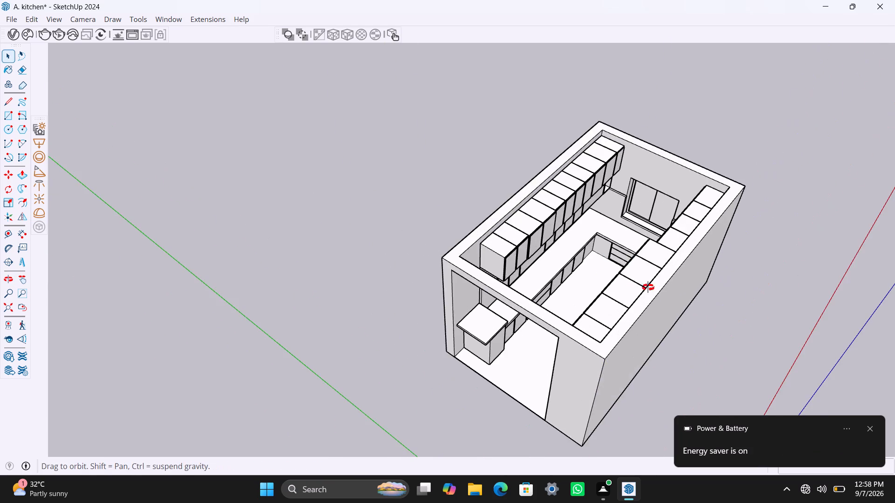
middle_click_drag(648, 287, 754, 267)
scroll(544, 143, "up", 3)
middle_click_drag(628, 172, 589, 178, "shift")
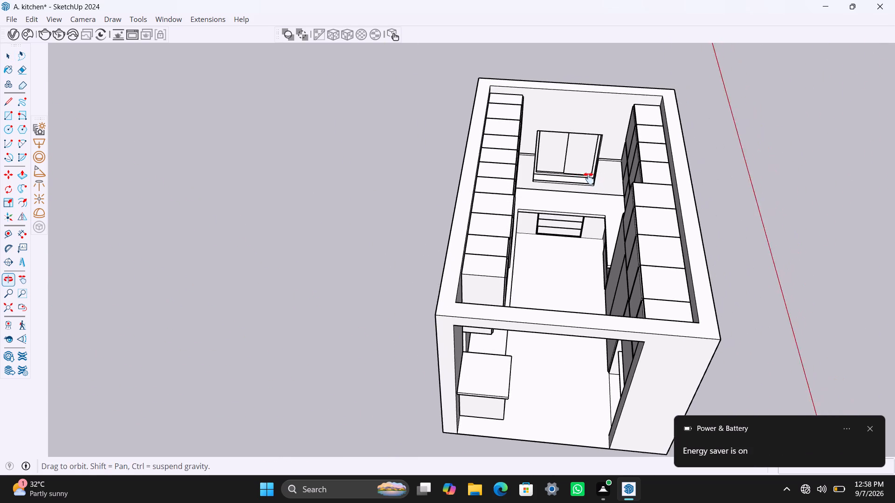
middle_click_drag(589, 178, 587, 178, "shift")
scroll(593, 241, "up", 2)
key("ctrl+s")
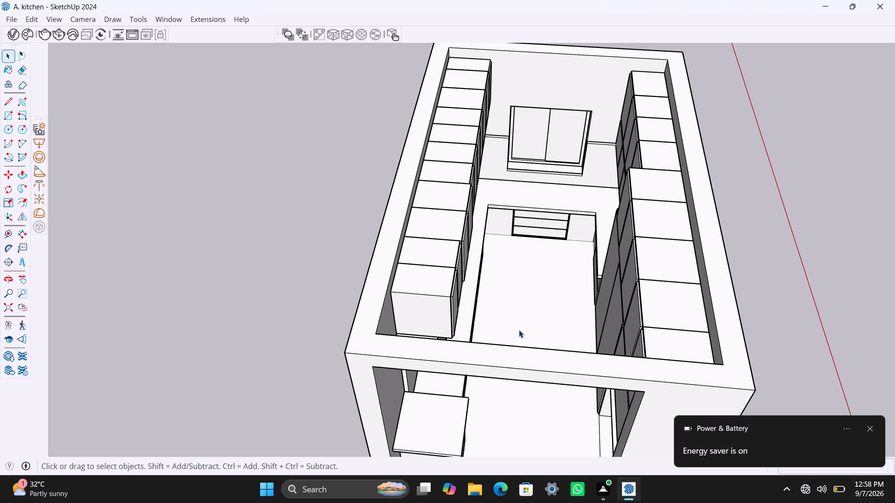
Open the room and cabinetry group and scale down the depth of the long wall's wide upper cabinet beside the narrower ones, aligning their fronts.
scroll(505, 288, "down", 4)
scroll(500, 278, "up", 3)
middle_click_drag(499, 274, 483, 273)
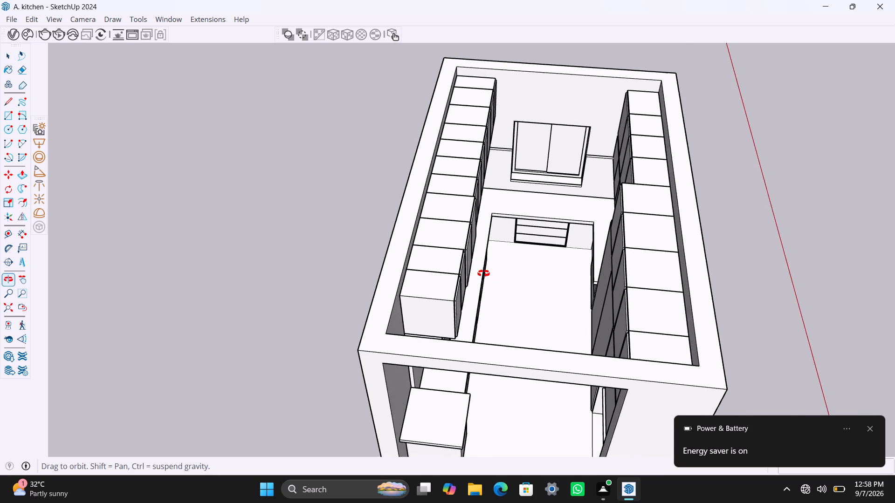
middle_click_drag(483, 273, 416, 273)
scroll(436, 206, "up", 7)
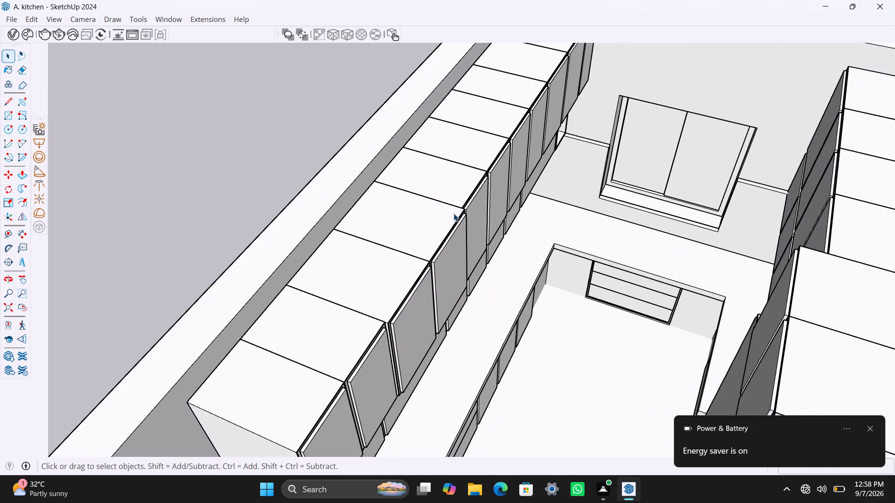
scroll(454, 213, "up", 8)
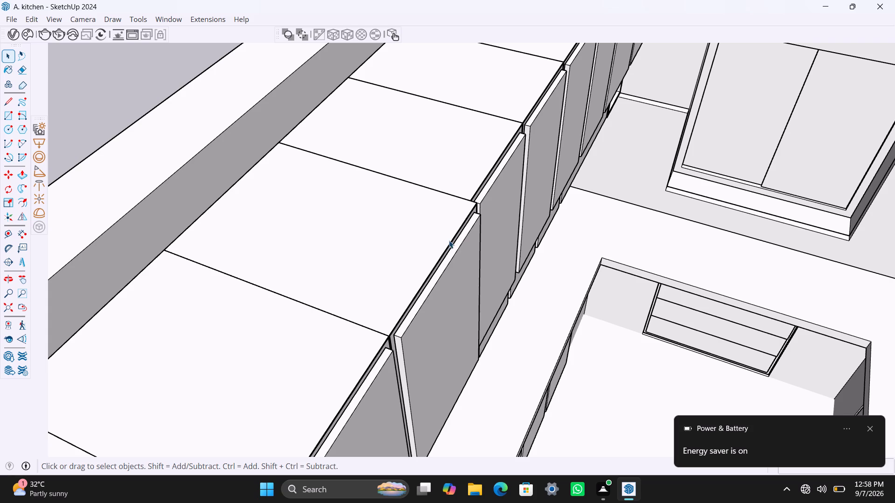
left_click(433, 257)
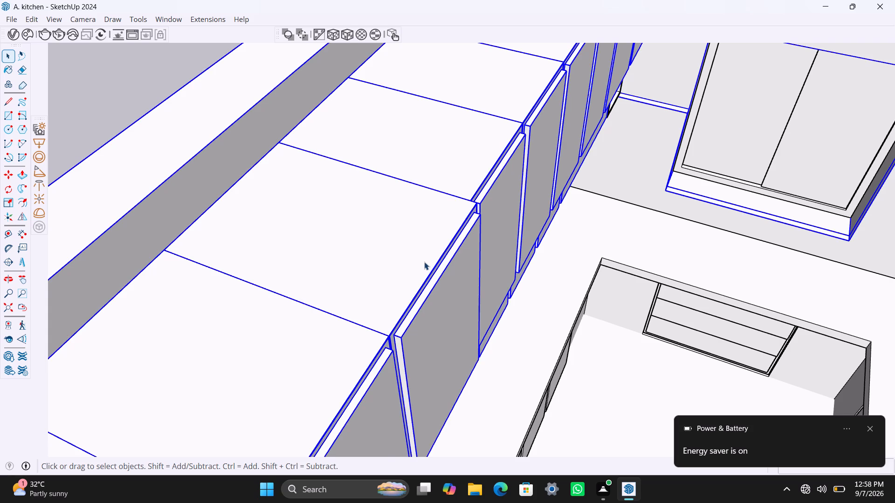
scroll(430, 269, "down", 7)
middle_click_drag(464, 372, 330, 372)
scroll(276, 288, "down", 4)
middle_click_drag(273, 262, 337, 266)
scroll(309, 258, "up", 3)
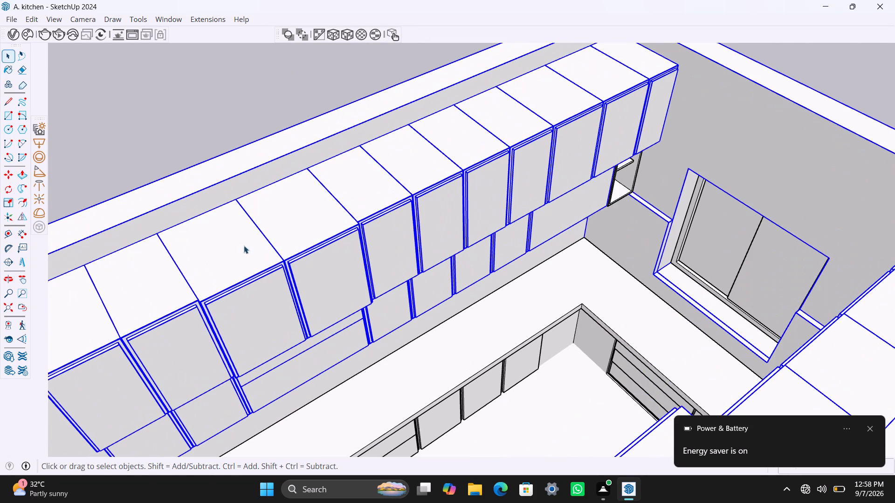
double_click(288, 220)
left_click(295, 220)
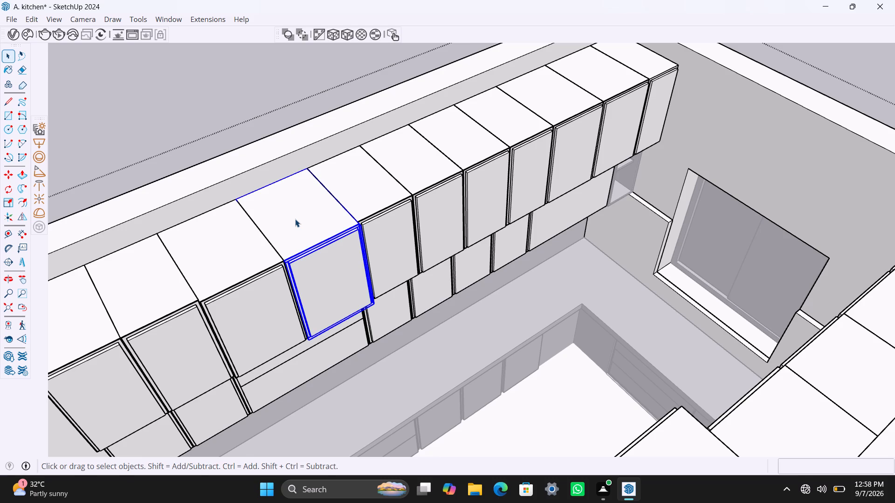
key("s")
left_click(338, 283)
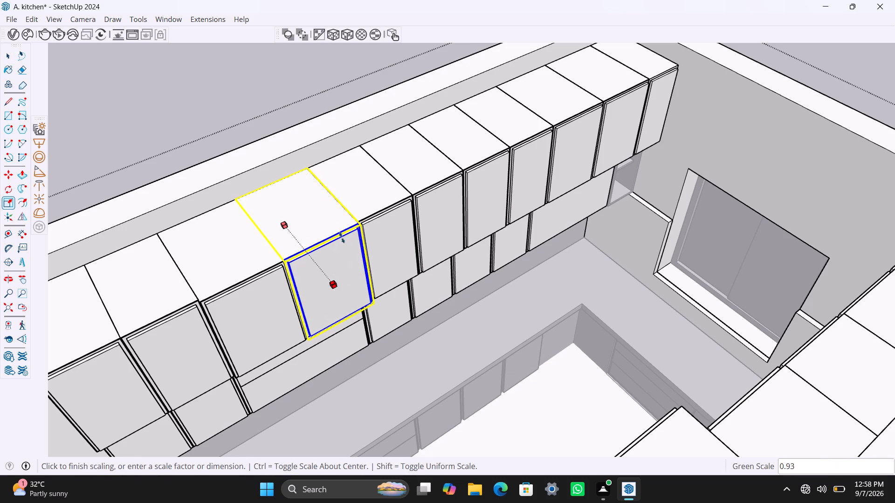
left_click(370, 213)
key("space")
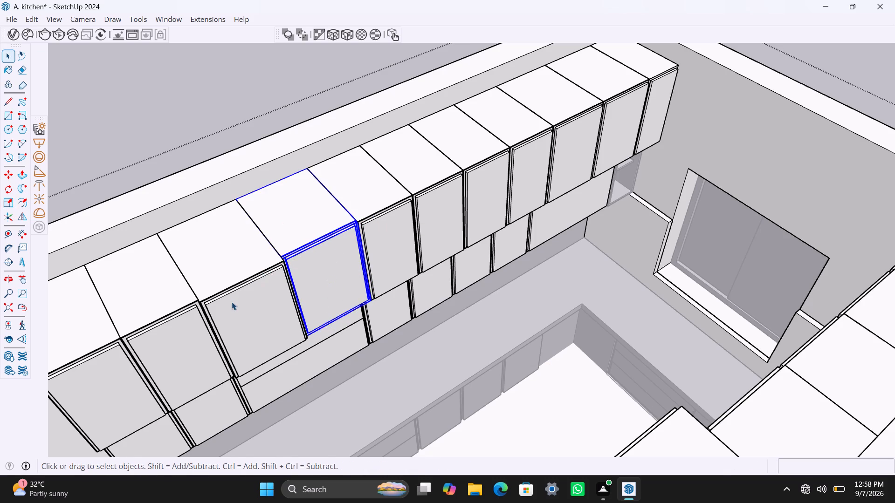
Scale down the depth of the adjacent wide upper cabinet to match the front of the one just resized.
left_click(232, 302)
key("s")
left_click(263, 322)
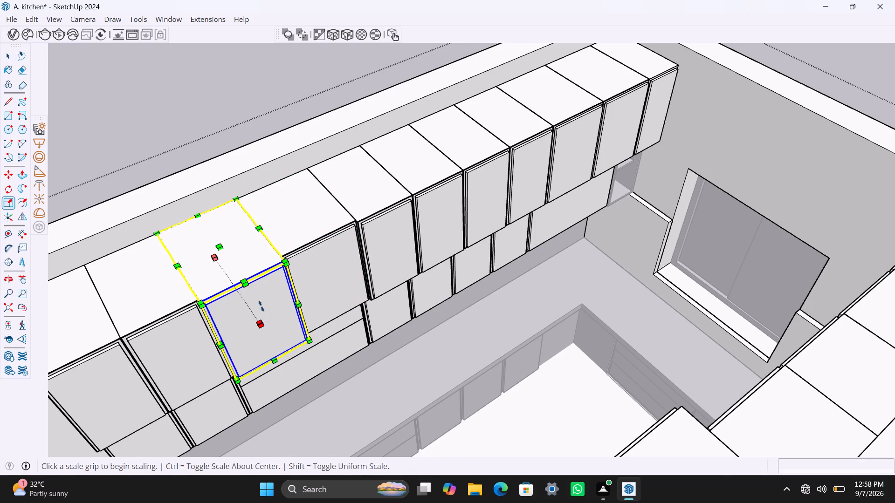
left_click(294, 249)
key("v")
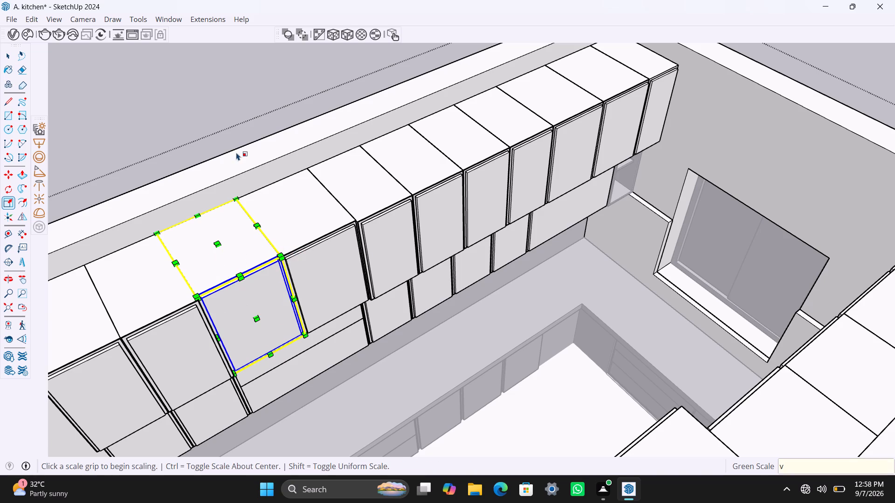
left_click(233, 128)
key("v")
key("v")
key("space")
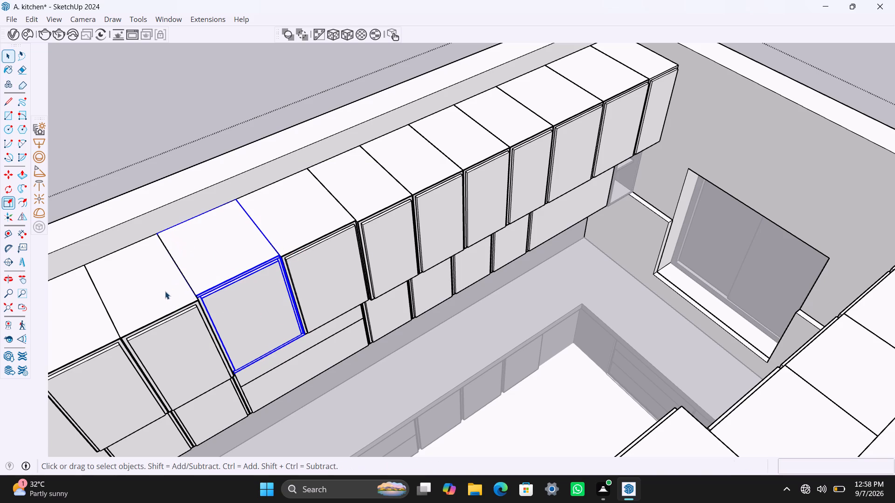
Scale the depth of the long wall's wide upper cabinet beside the narrower ones slightly outward, matching the neighbouring narrow cabinet's front.
key("space")
scroll(174, 314, "up", 2)
scroll(255, 280, "up", 5)
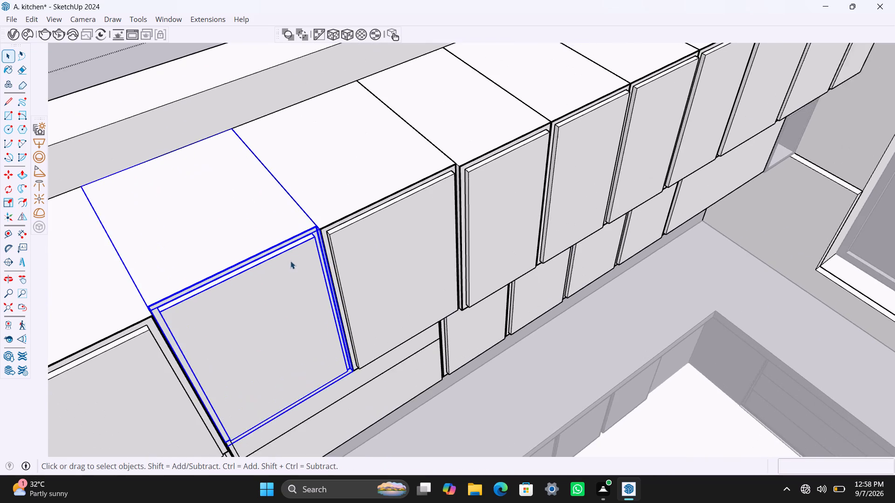
scroll(296, 256, "up", 2)
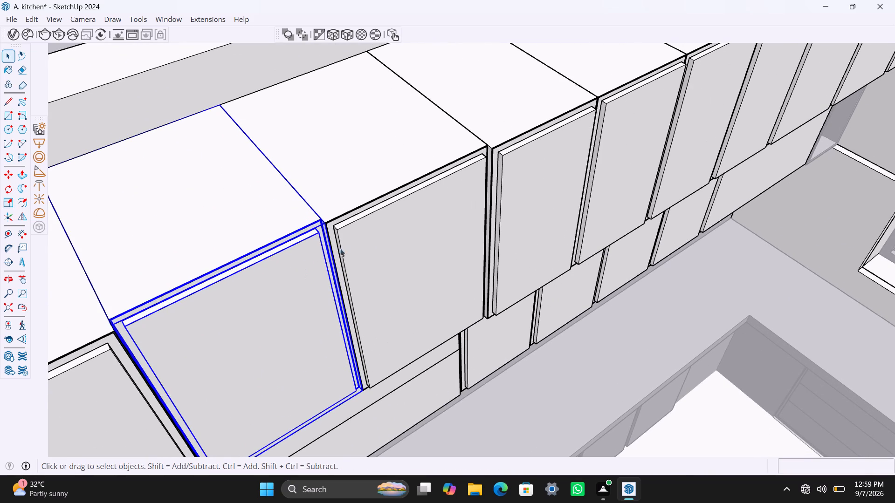
left_click(389, 190)
key("s")
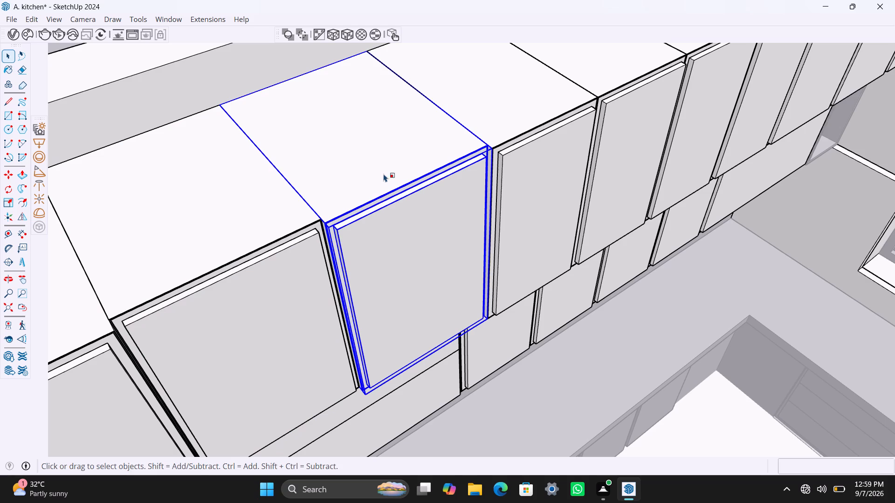
left_click(424, 283)
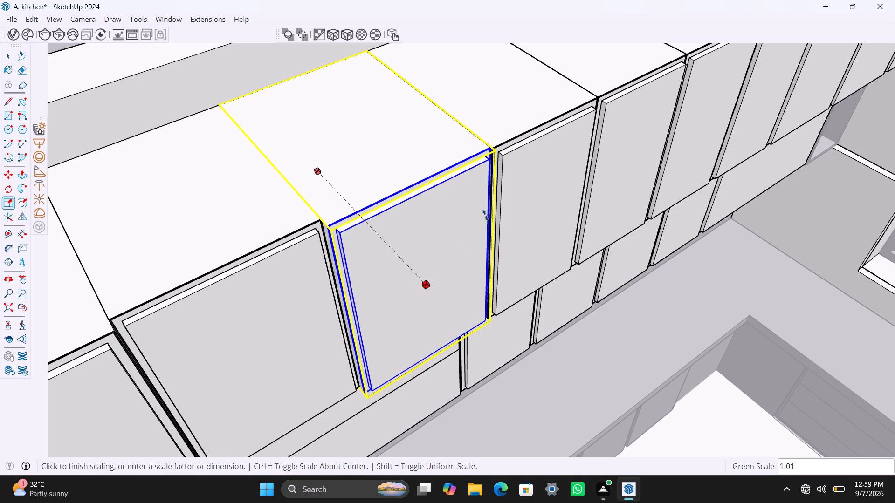
left_click(515, 204)
key("space")
Scale the depth of the adjacent wide upper cabinet to match the front of the one just adjusted.
left_click(292, 280)
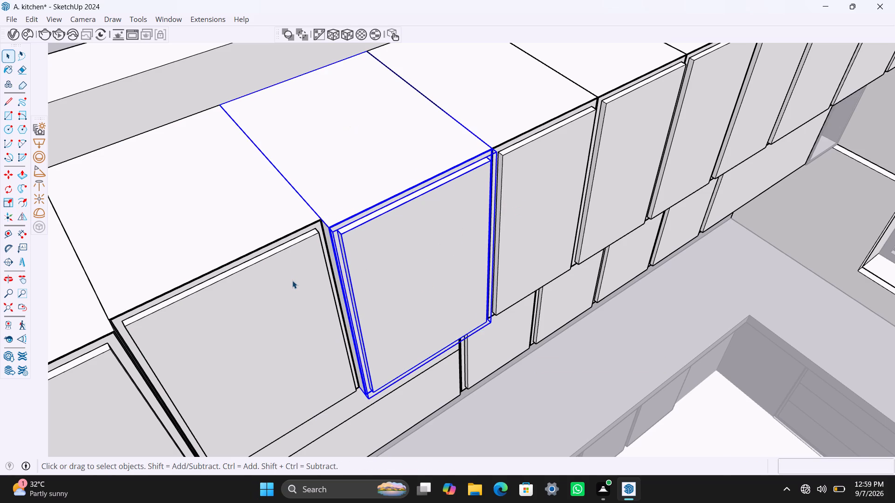
key("s")
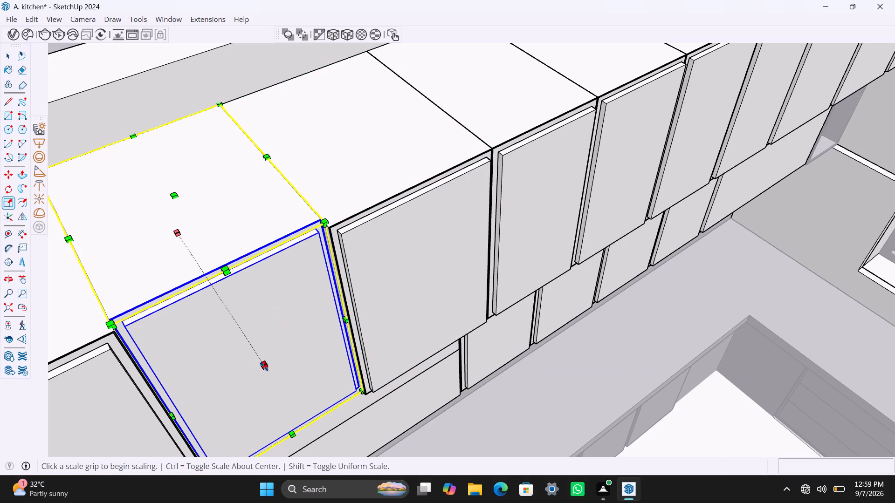
left_click(264, 367)
left_click(407, 288)
key("space")
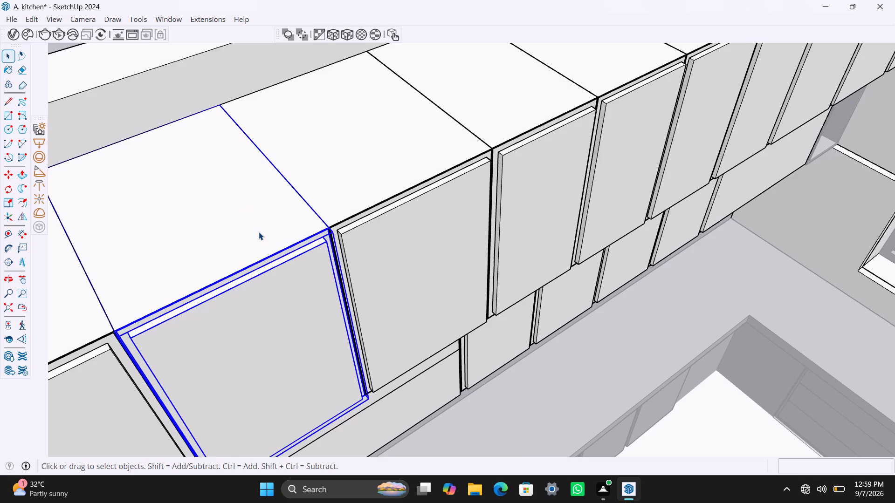
Close the room and cabinetry group for editing and save the model.
scroll(260, 234, "down", 2)
scroll(215, 280, "down", 9)
left_click(187, 83)
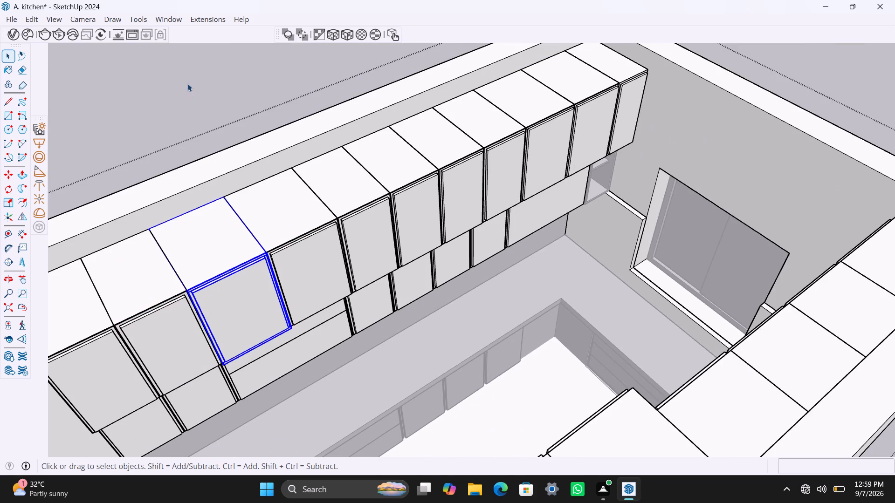
scroll(230, 223, "down", 3)
key("backslash")
middle_click_drag(251, 242, 350, 242)
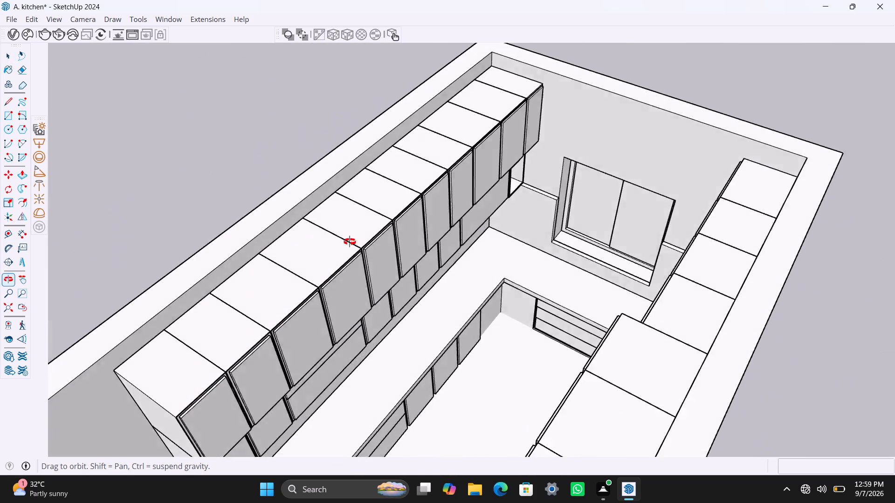
middle_click_drag(350, 242, 351, 242)
key("ctrl+s")
Examine the whole kitchen from above and through its open front, checking both cabinet runs and the open room top.
scroll(353, 242, "down", 2)
middle_click_drag(355, 242, 369, 218, "shift")
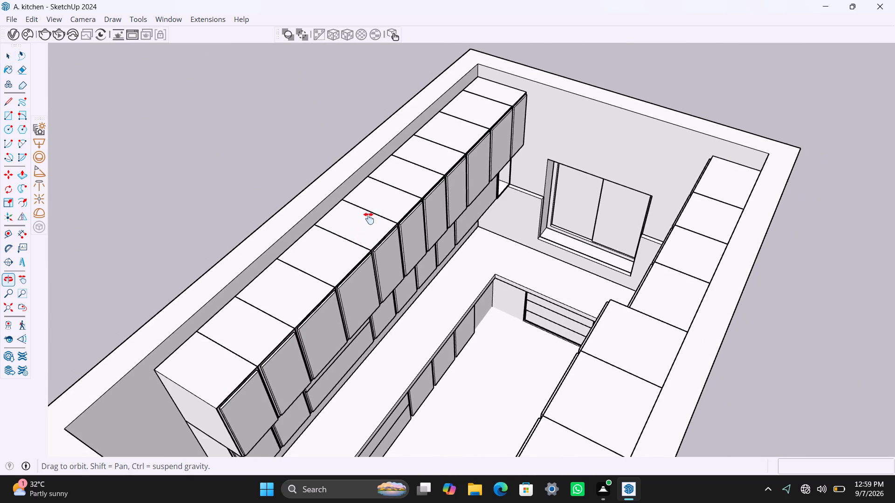
middle_click_drag(369, 218, 471, 147, "shift")
scroll(506, 250, "up", 2)
middle_click_drag(539, 309, 601, 307)
scroll(594, 265, "down", 5)
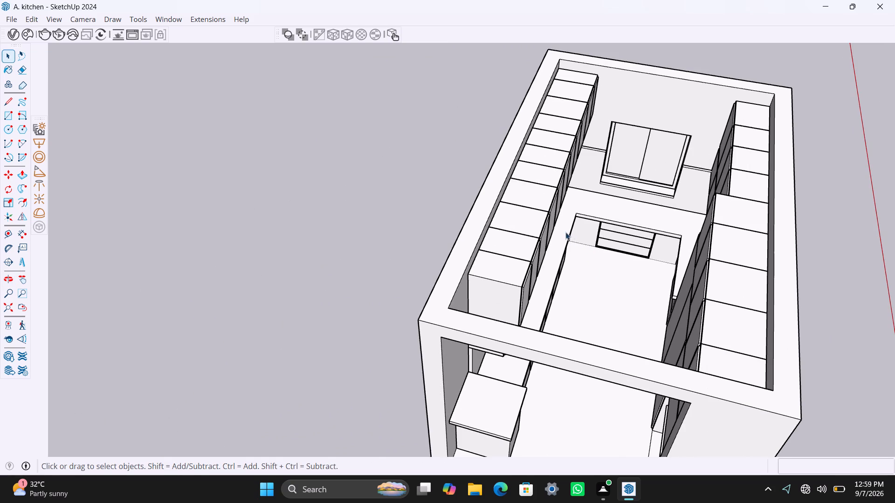
scroll(564, 232, "down", 3)
scroll(578, 297, "down", 2)
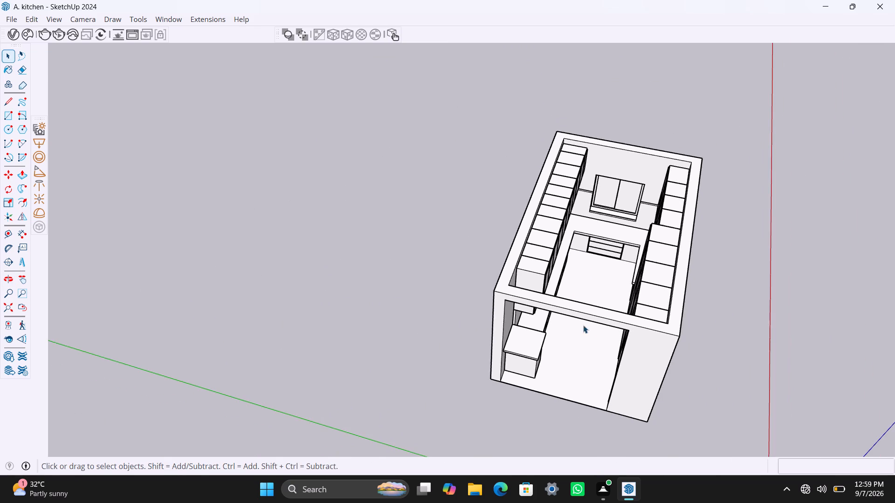
middle_click_drag(583, 321, 605, 195)
scroll(598, 273, "up", 4)
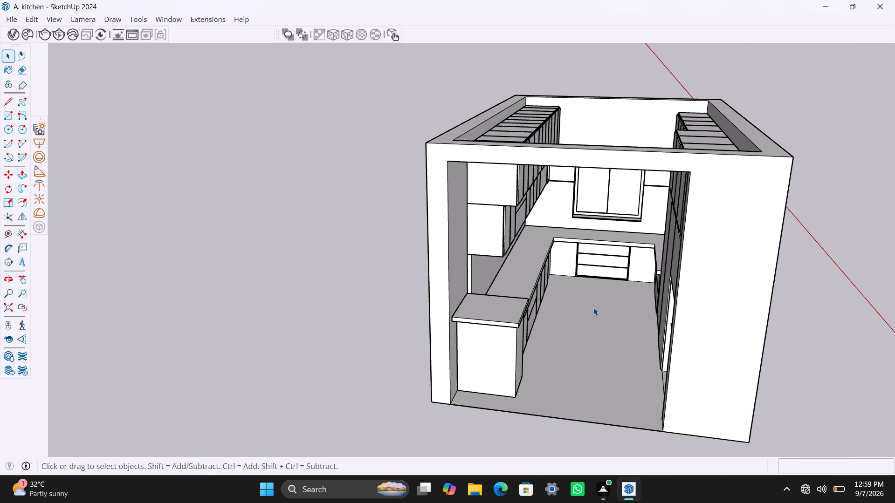
middle_click_drag(595, 307, 669, 305)
scroll(607, 234, "down", 4)
scroll(578, 184, "down", 3)
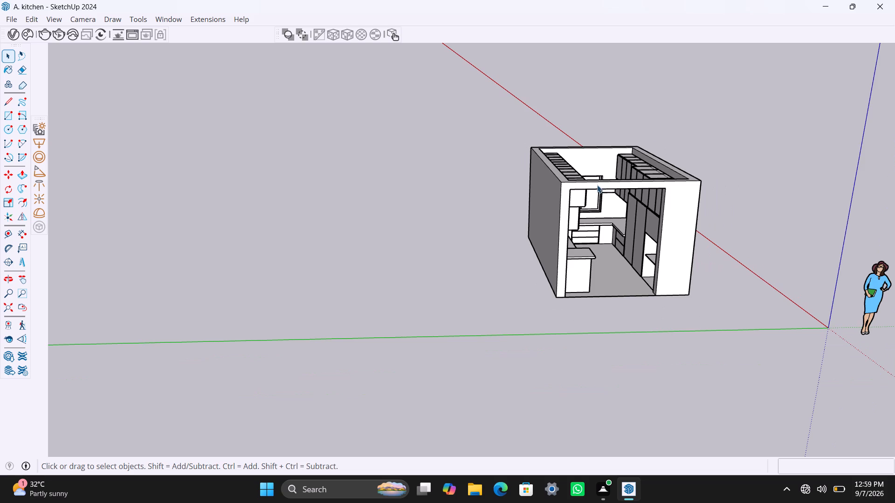
scroll(598, 179, "down", 4)
middle_click_drag(597, 180, 460, 232, "shift")
scroll(480, 225, "up", 2)
middle_click_drag(482, 204, 479, 232)
scroll(479, 218, "down", 10)
scroll(475, 209, "up", 8)
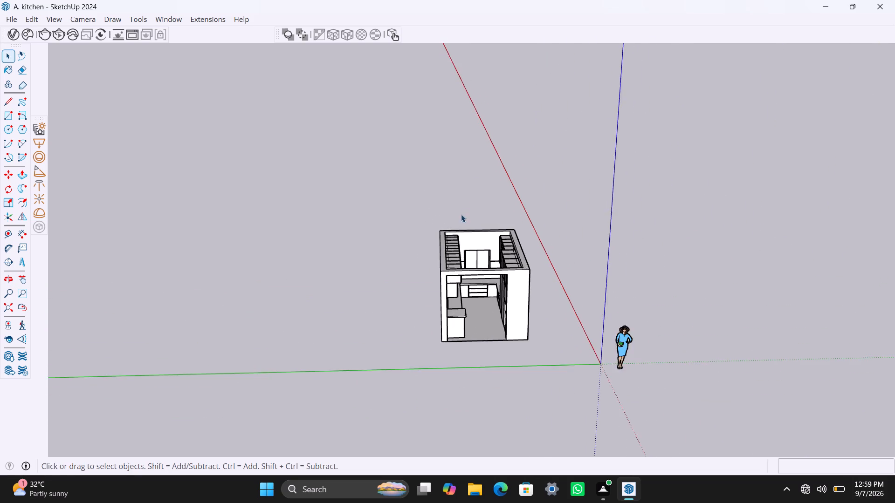
scroll(461, 214, "up", 2)
middle_click_drag(441, 265, 427, 366)
scroll(450, 258, "up", 3)
scroll(450, 212, "up", 4)
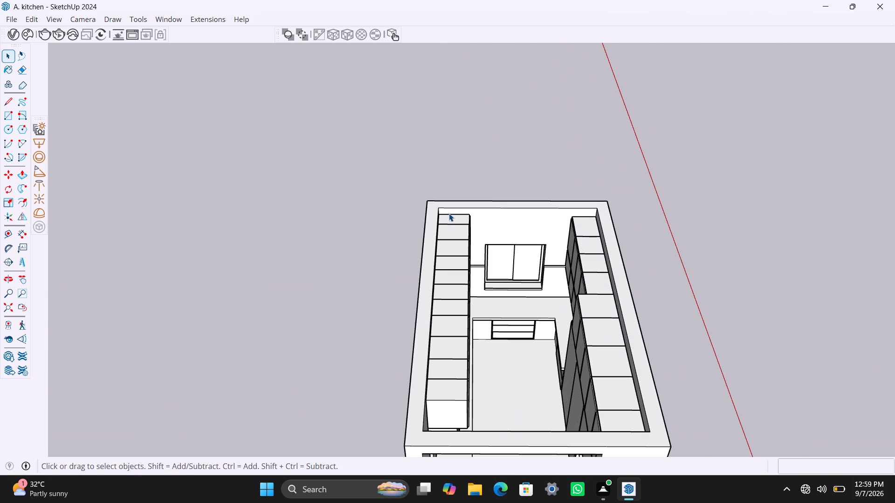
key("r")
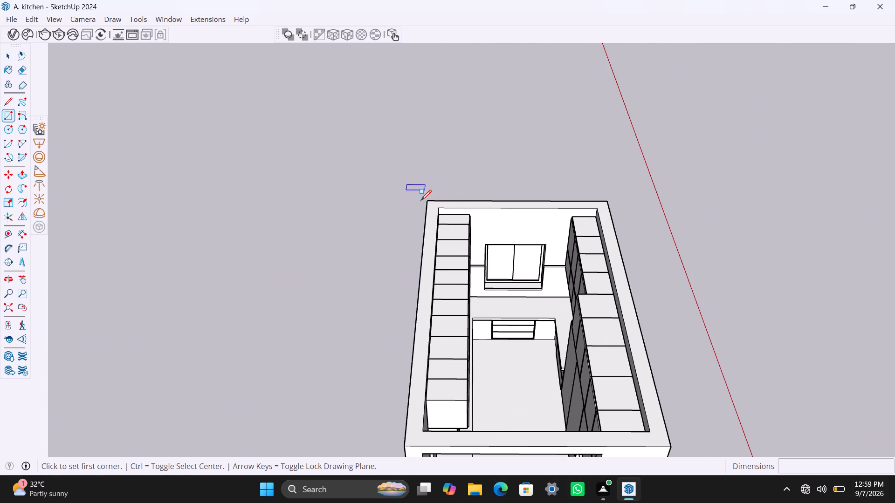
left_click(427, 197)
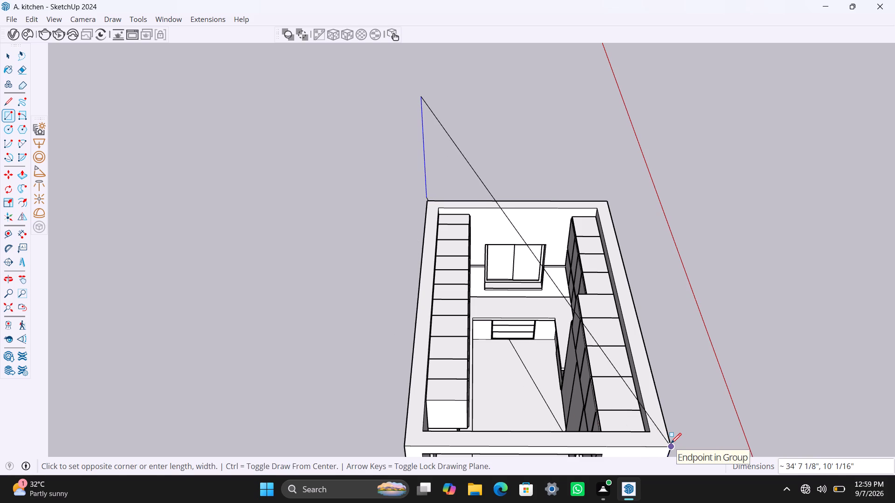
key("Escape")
Draw a 17' 11" by 11' 6" rectangle across the outer top corners of the room walls and make it a group.
key("r")
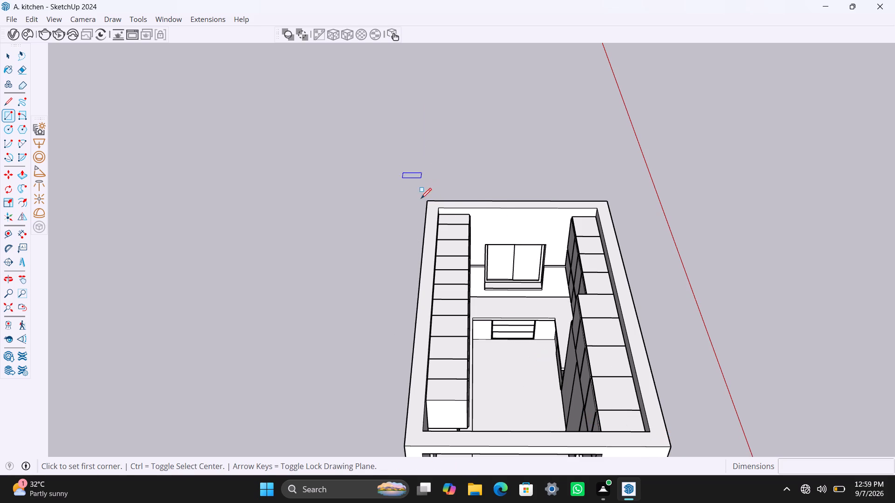
left_click_drag(431, 199, 431, 208)
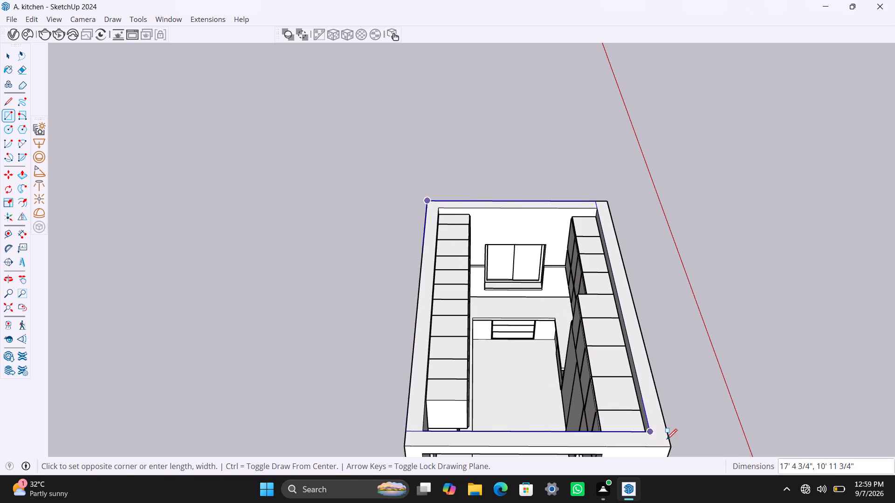
left_click(672, 445)
key("space")
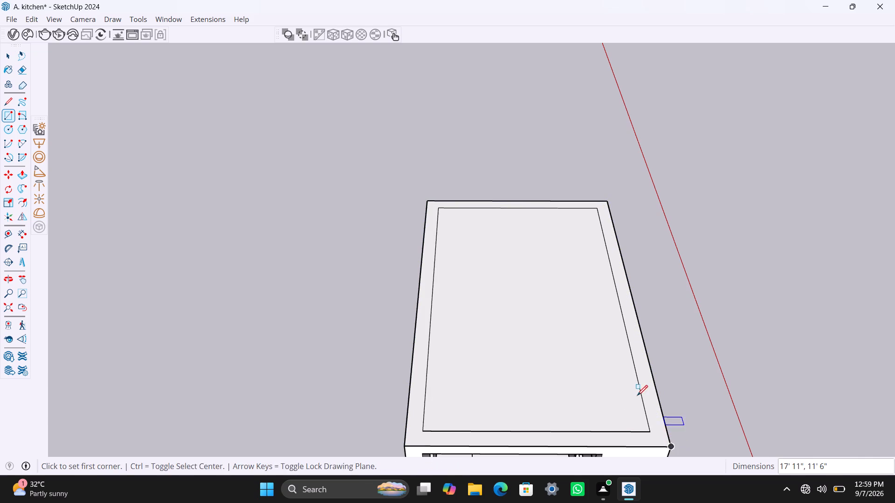
double_click(634, 392)
right_click(633, 391)
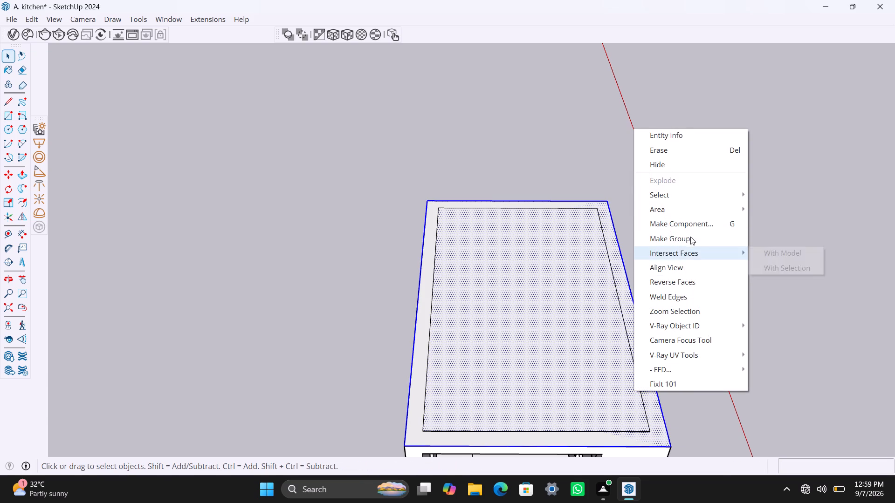
left_click(690, 236)
Open the new roof group, Push/Pull its face up 6" into a slab, and close the group.
triple_click(587, 340)
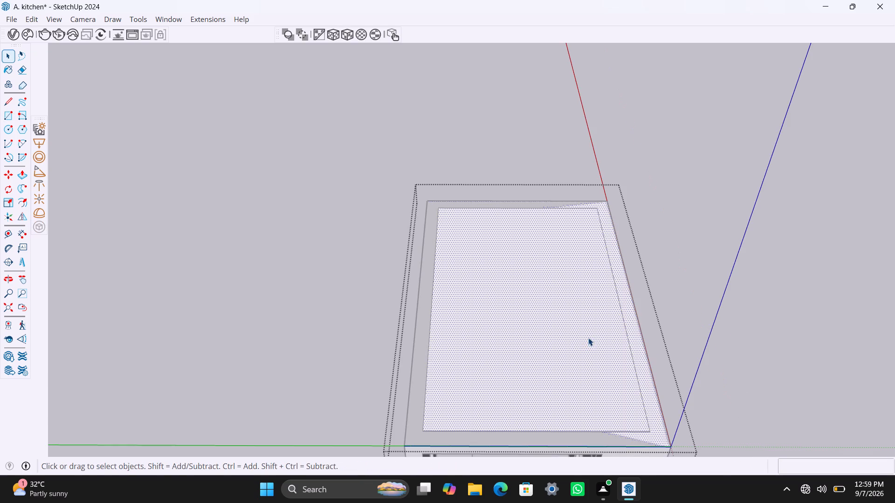
key("p")
left_click(589, 337)
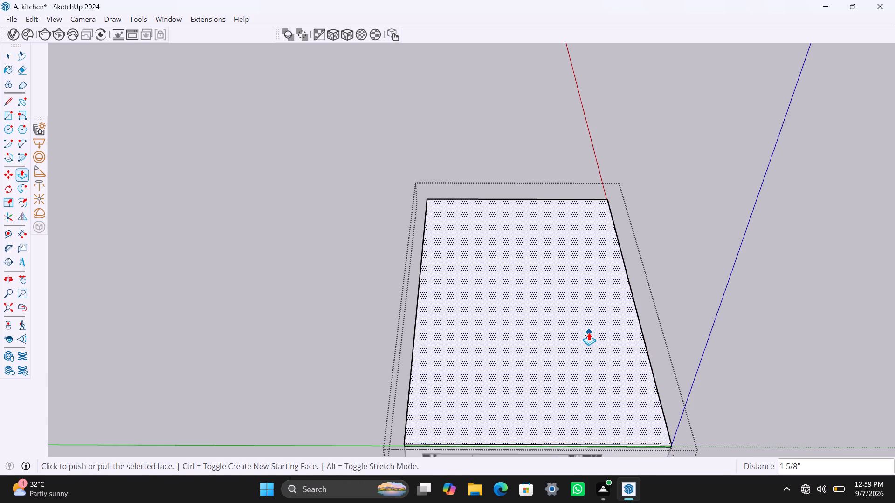
type("6\"")
key("Return")
key("space")
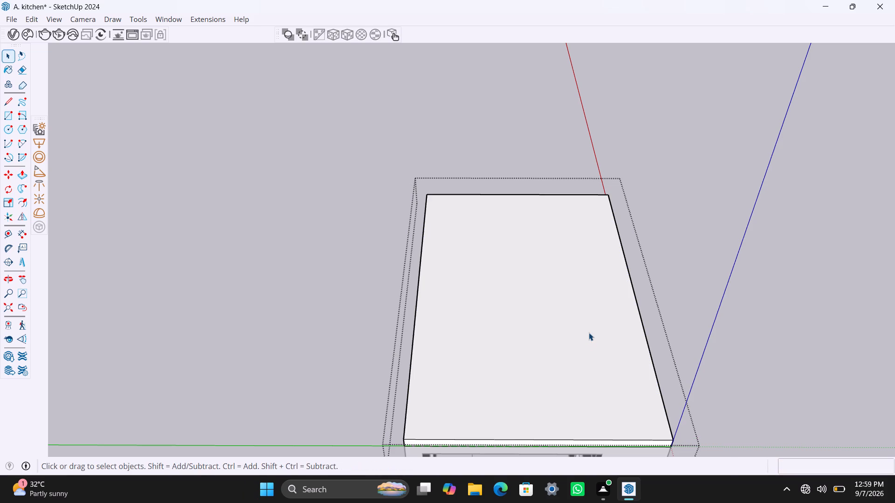
left_click(697, 262)
Copy the roof slab about 10' 6" straight down so its top meets the bottom of the room walls as a floor slab.
scroll(557, 259, "down", 4)
scroll(535, 225, "down", 3)
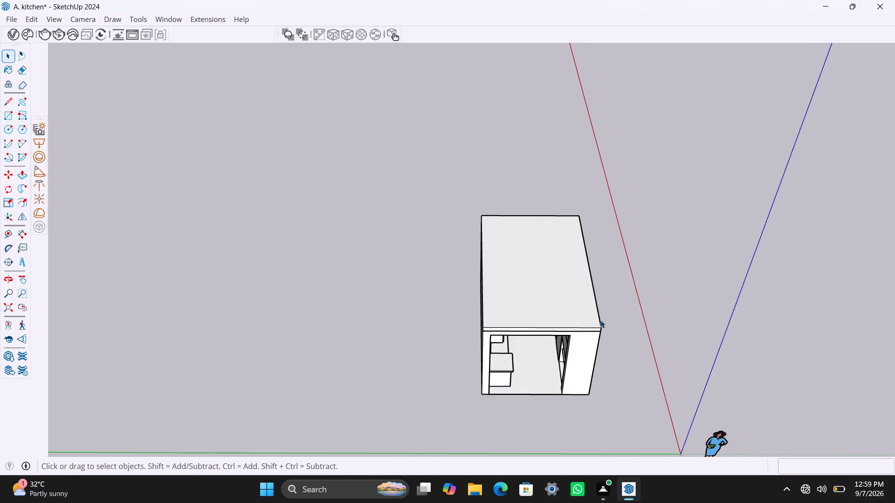
scroll(593, 344, "up", 3)
middle_click_drag(543, 401, 531, 148)
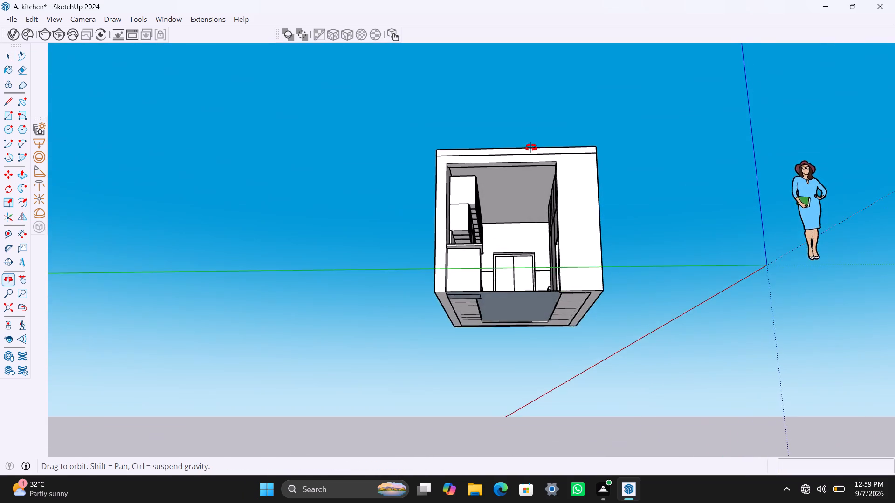
middle_click_drag(531, 148, 505, 354)
left_click(515, 265)
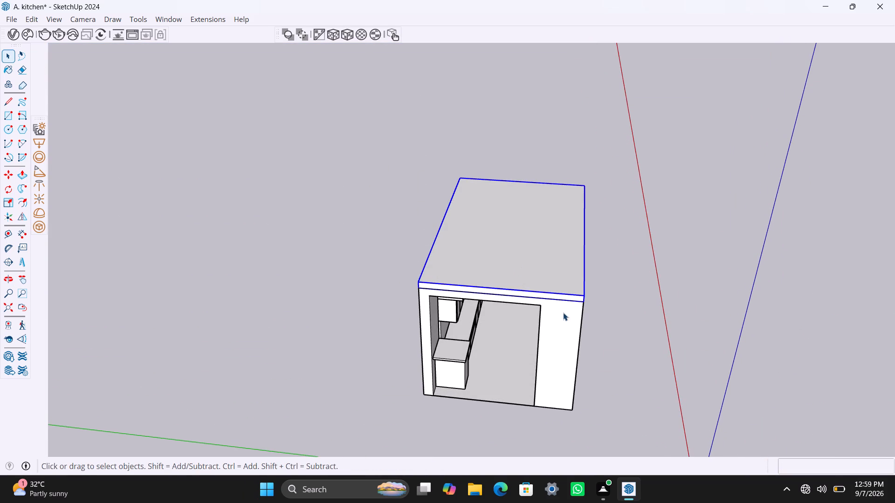
scroll(565, 303, "up", 5)
key("m")
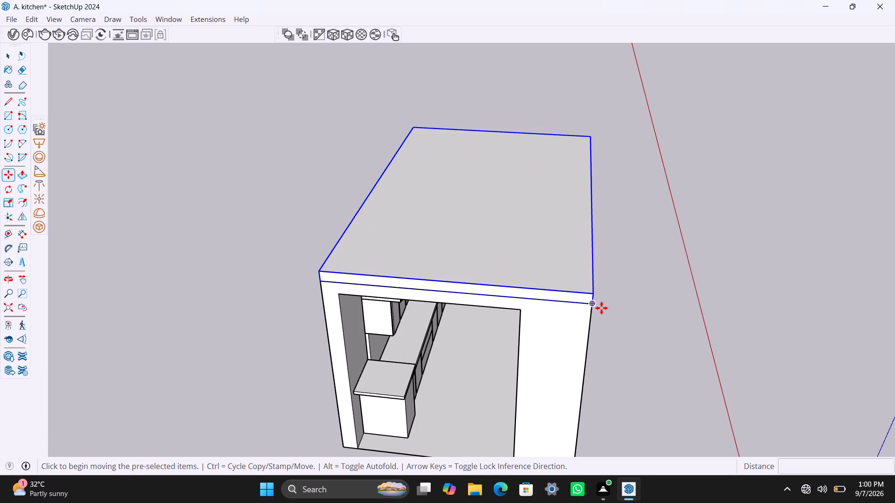
left_click(593, 293)
scroll(602, 366, "down", 2)
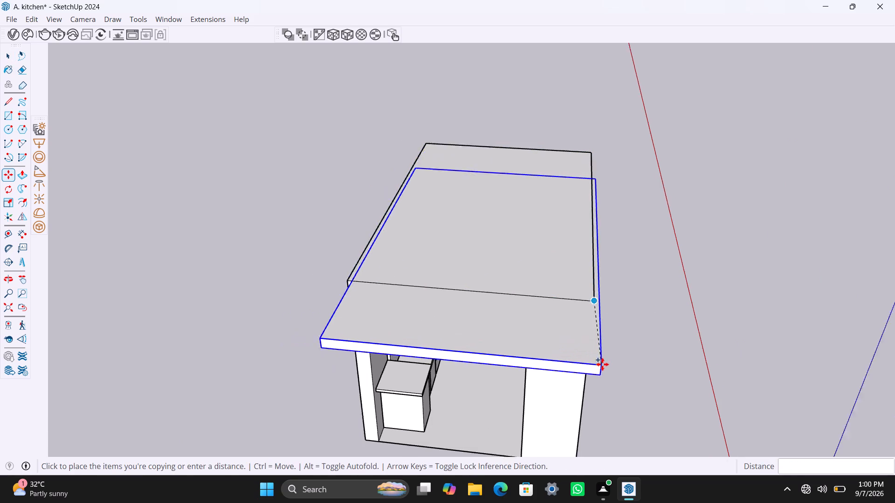
middle_click_drag(604, 340, 590, 150, "shift")
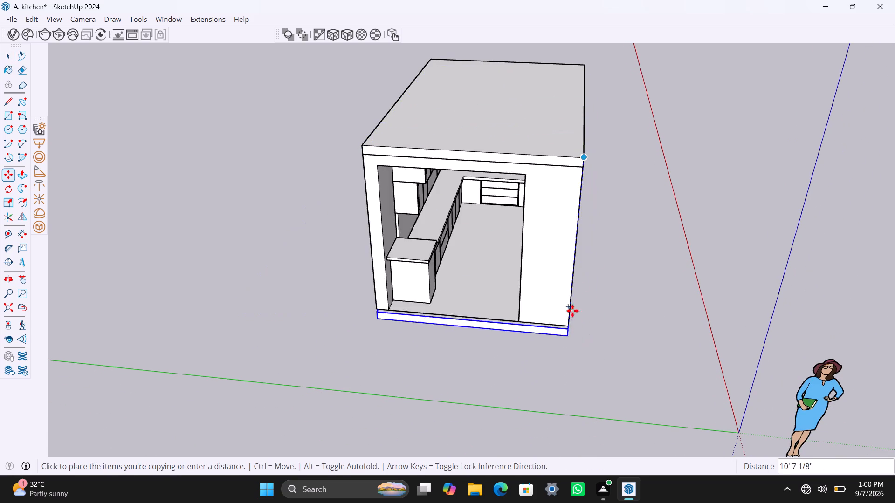
left_click(570, 326)
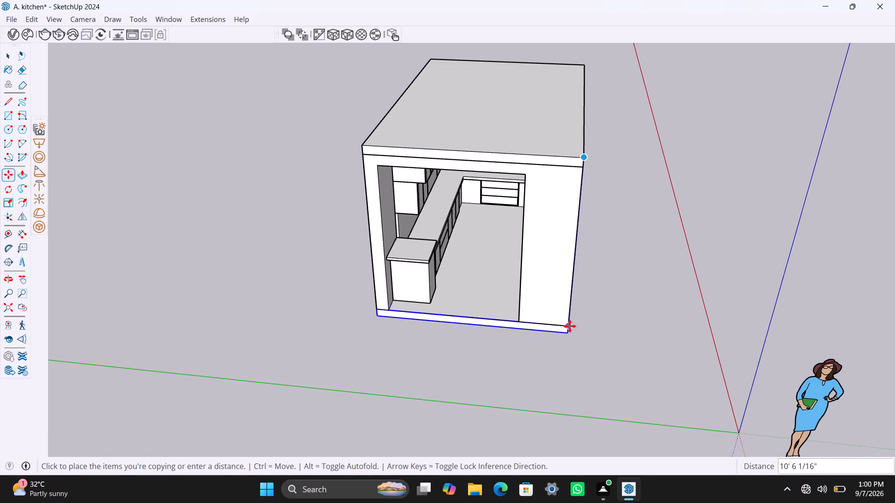
key("space")
left_click(633, 279)
Examine the kitchen interior and the floor slab through the room's open front.
scroll(460, 278, "up", 3)
middle_click_drag(477, 292, 538, 292)
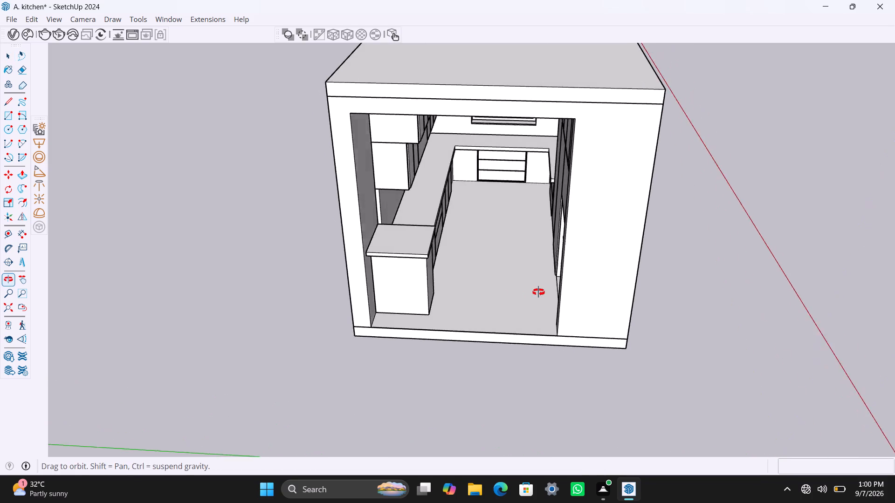
middle_click_drag(538, 292, 544, 291)
scroll(531, 251, "up", 3)
scroll(556, 219, "up", 2)
scroll(598, 230, "down", 4)
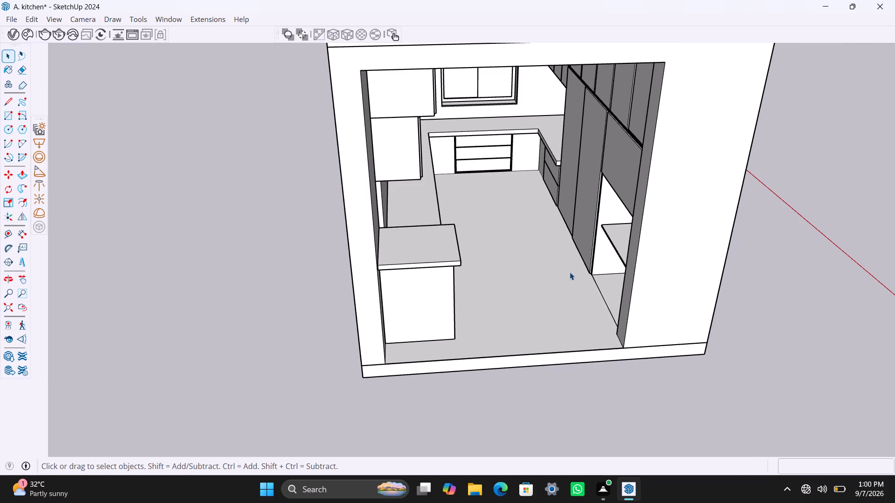
middle_click_drag(568, 264, 512, 325, "shift")
scroll(491, 291, "up", 2)
middle_click_drag(490, 288, 451, 173)
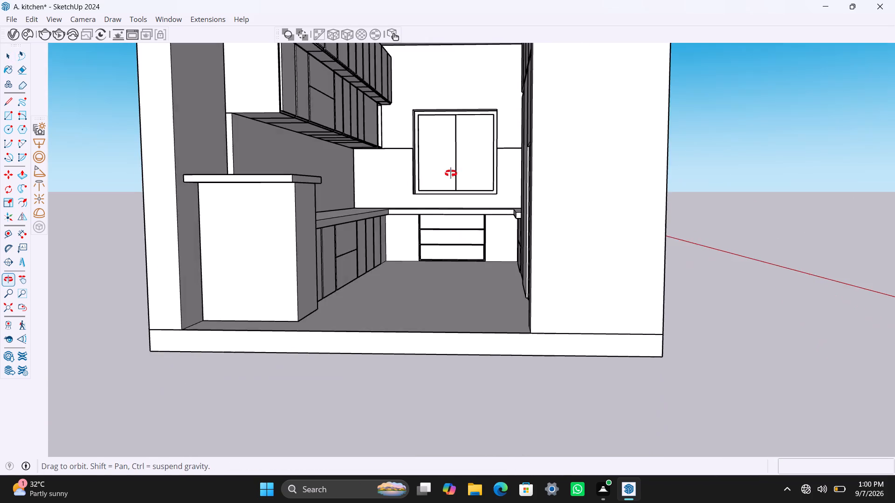
Save the kitchen model with the roof and floor slabs in place.
middle_click_drag(451, 173, 476, 175)
scroll(473, 179, "down", 4)
middle_click_drag(507, 205, 501, 307, "shift")
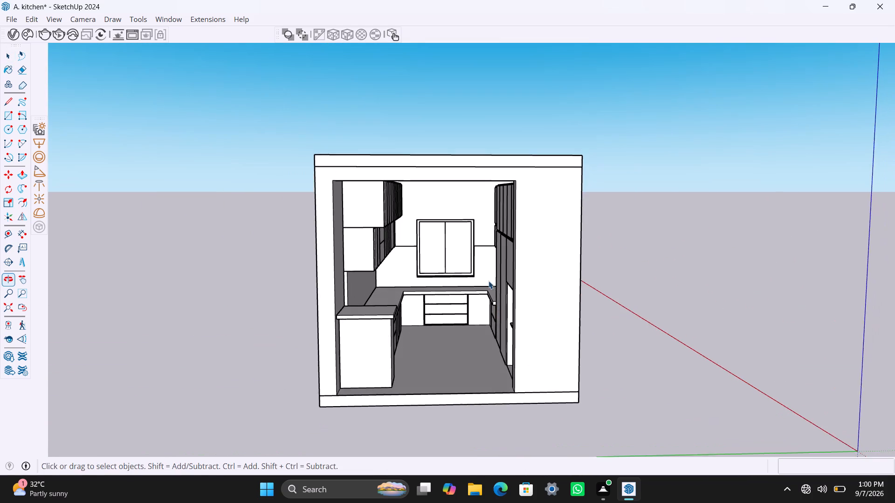
scroll(489, 281, "up", 1)
key("ctrl+s")
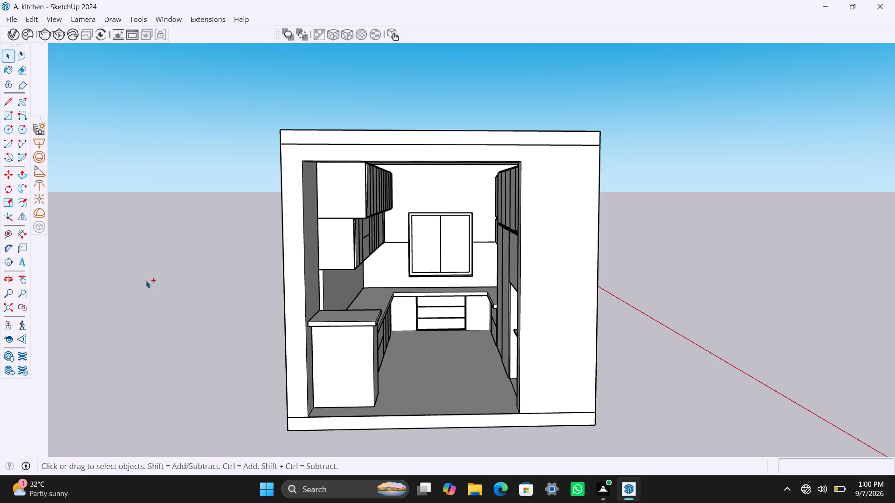
Position the camera just outside the room's open front and examine the kitchen interior toward the window wall at about eye height.
left_click(11, 324)
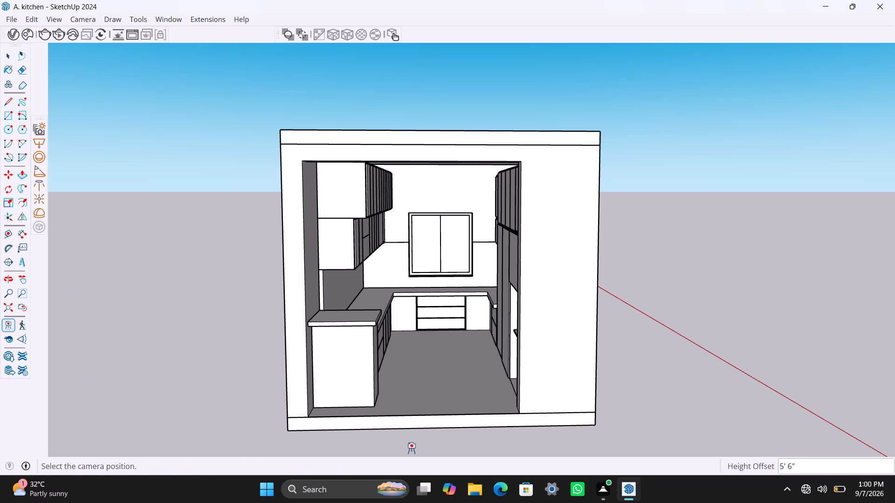
left_click(411, 450)
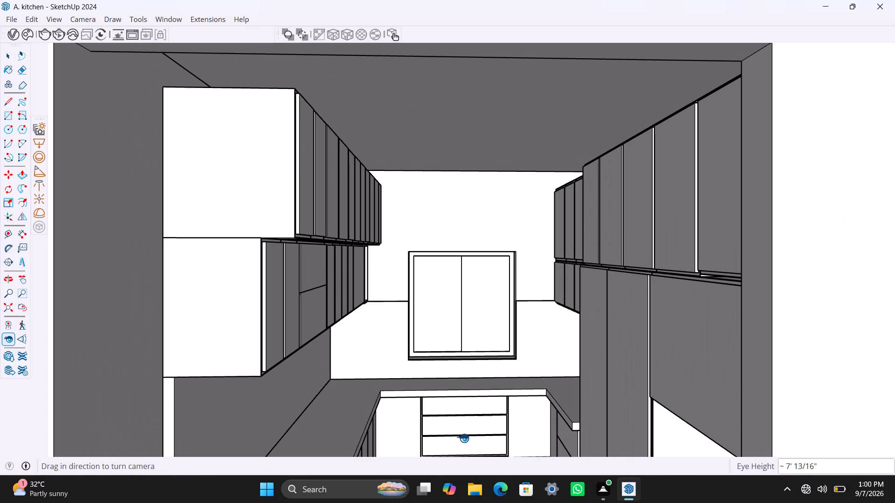
middle_click_drag(475, 399, 465, 332, "shift")
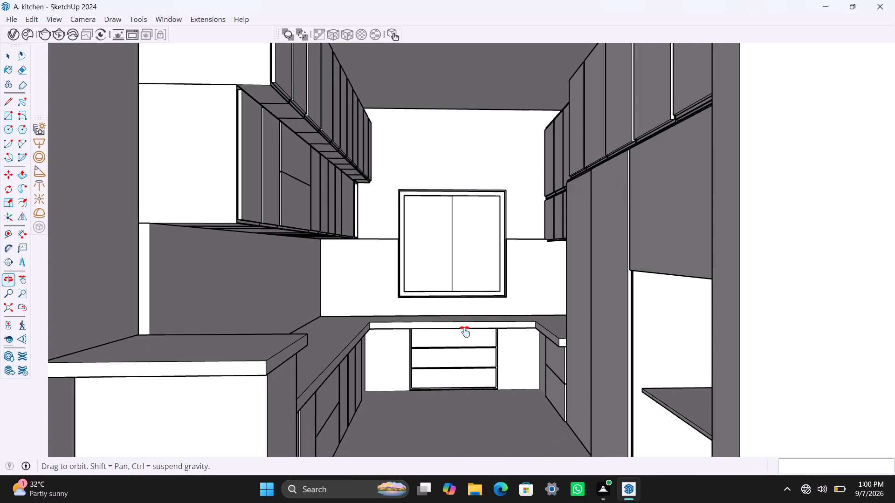
middle_click_drag(465, 332, 468, 333, "shift")
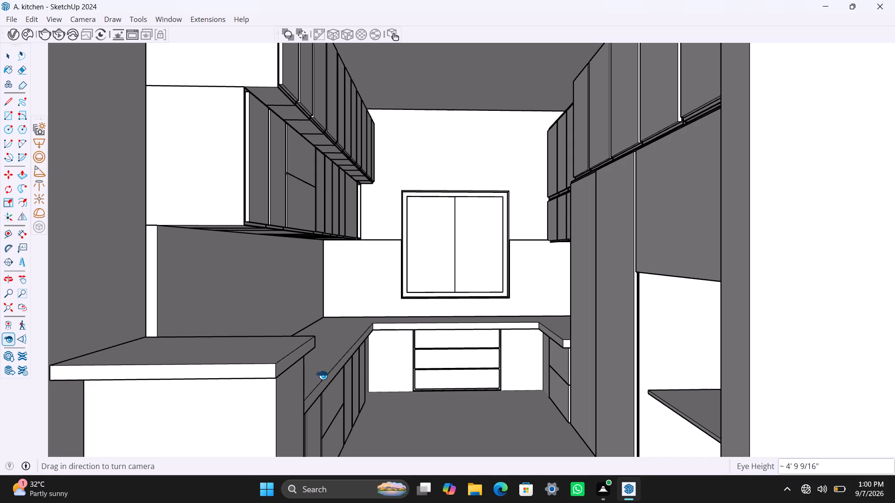
middle_click_drag(526, 370, 522, 369)
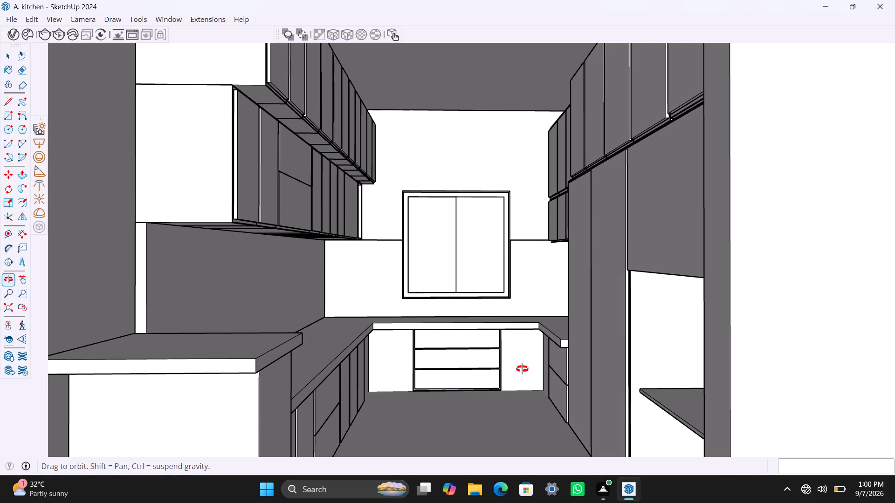
middle_click_drag(522, 369, 532, 369)
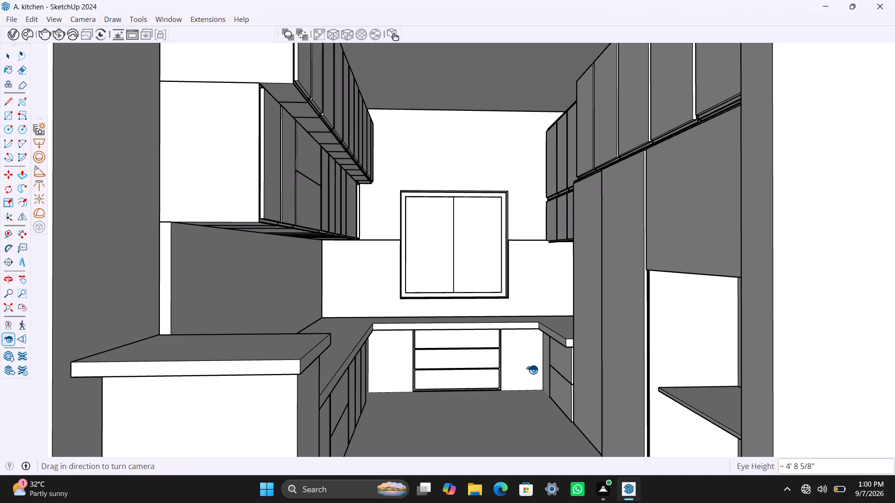
middle_click_drag(506, 210, 496, 210)
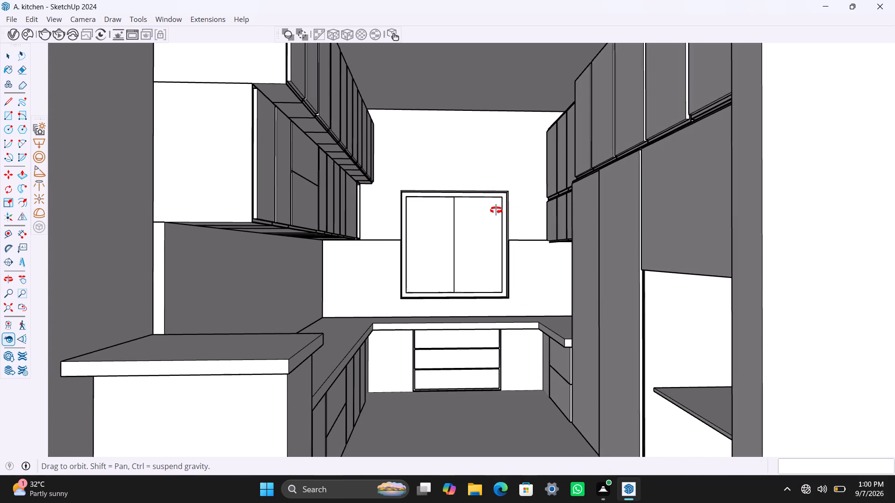
middle_click_drag(496, 210, 502, 211)
scroll(502, 211, "up", 1)
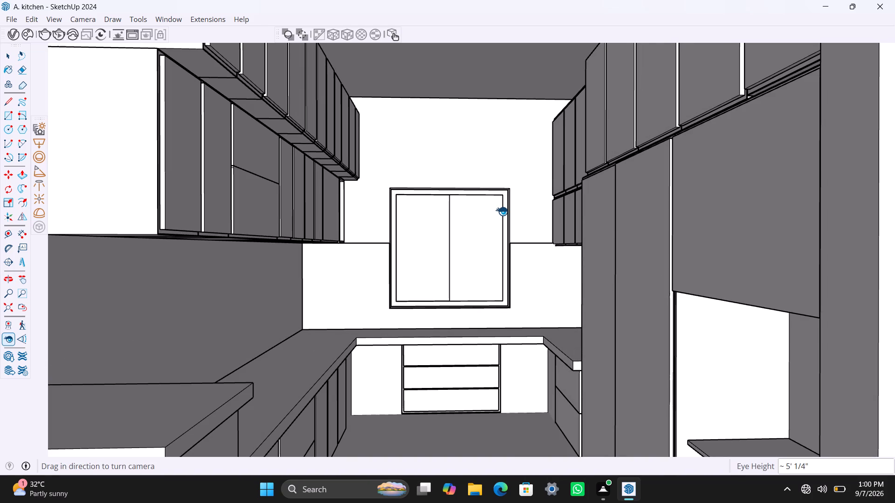
scroll(502, 211, "up", 1)
scroll(502, 211, "down", 1)
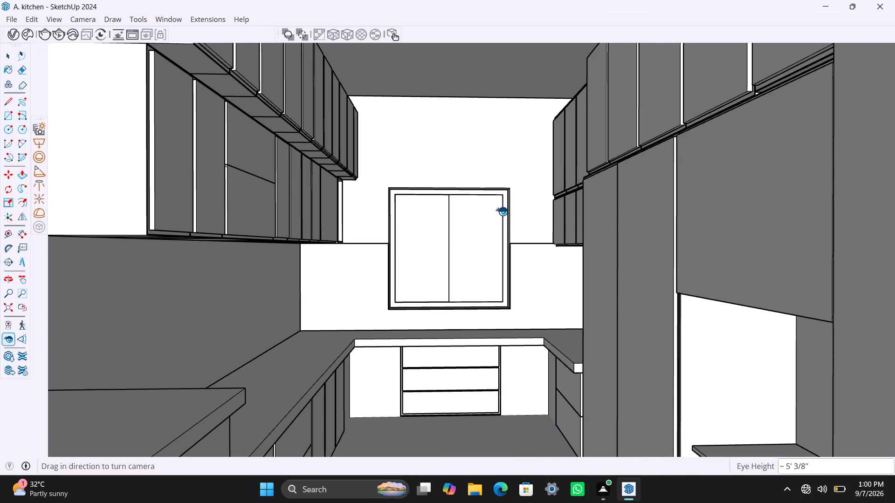
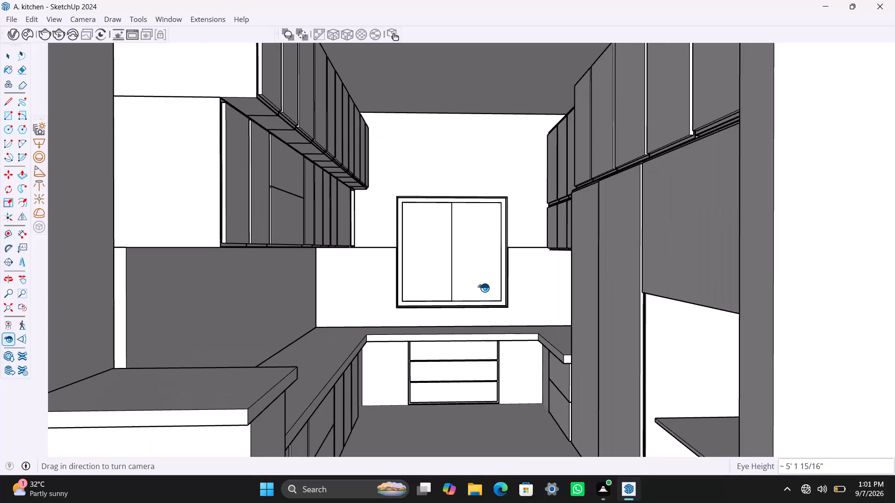
Set up a two-point perspective view of the kitchen interior facing the window wall.
scroll(483, 287, "up", 1)
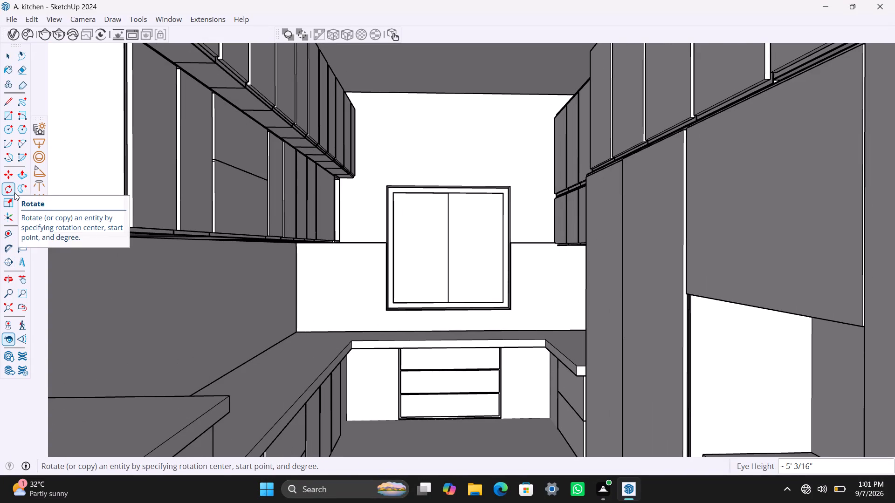
left_click(82, 20)
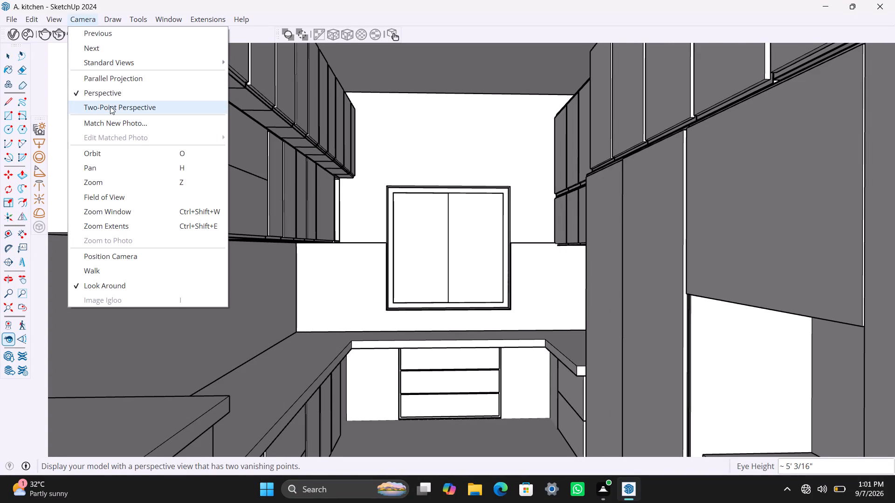
left_click(110, 106)
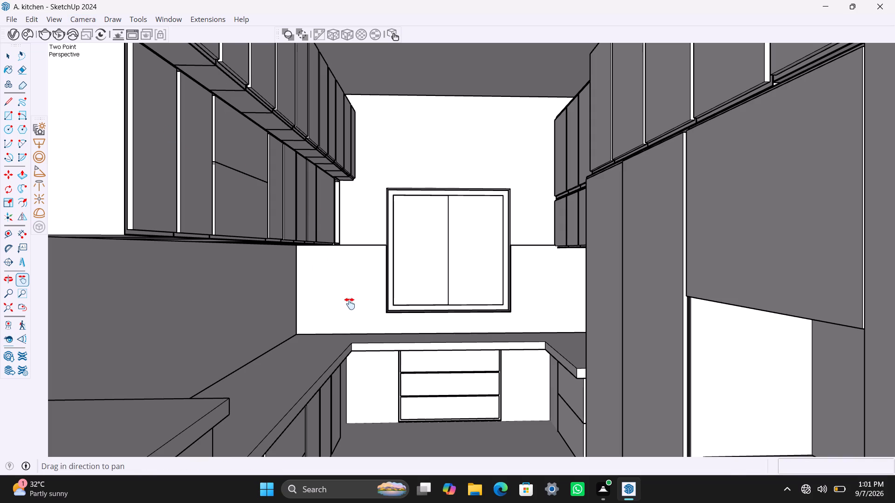
middle_click_drag(350, 302, 349, 290)
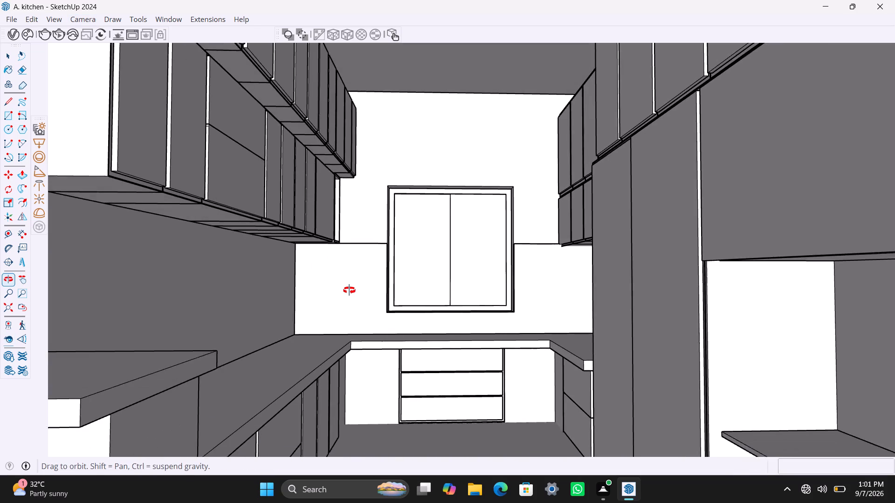
middle_click_drag(349, 290, 354, 302)
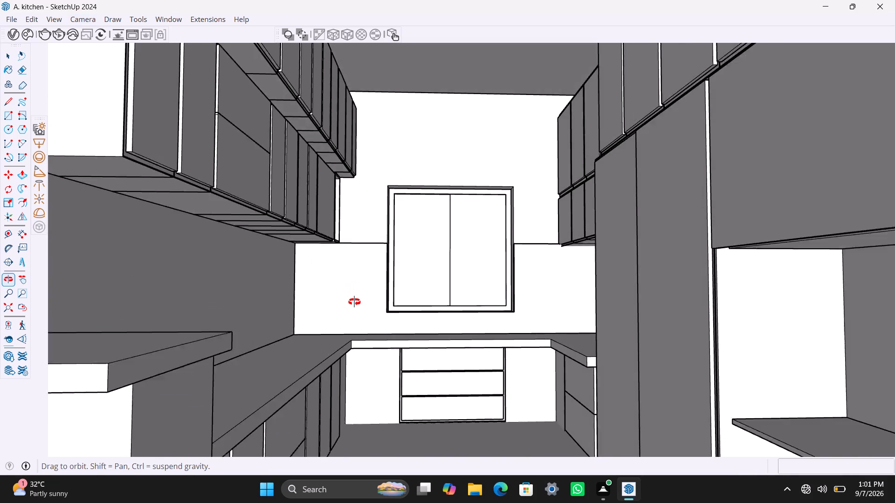
middle_click_drag(354, 302, 355, 297)
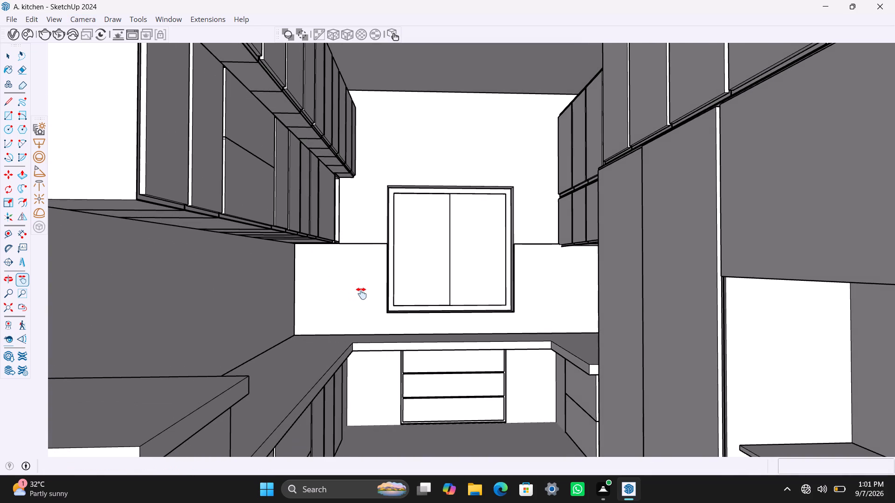
scroll(361, 293, "down", 2)
scroll(362, 292, "up", 2)
scroll(362, 288, "down", 1)
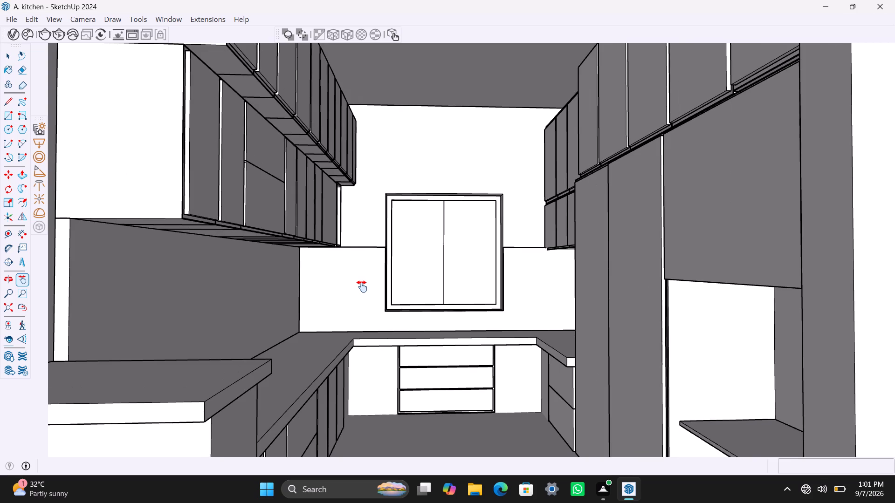
scroll(362, 286, "up", 1)
scroll(364, 274, "down", 1)
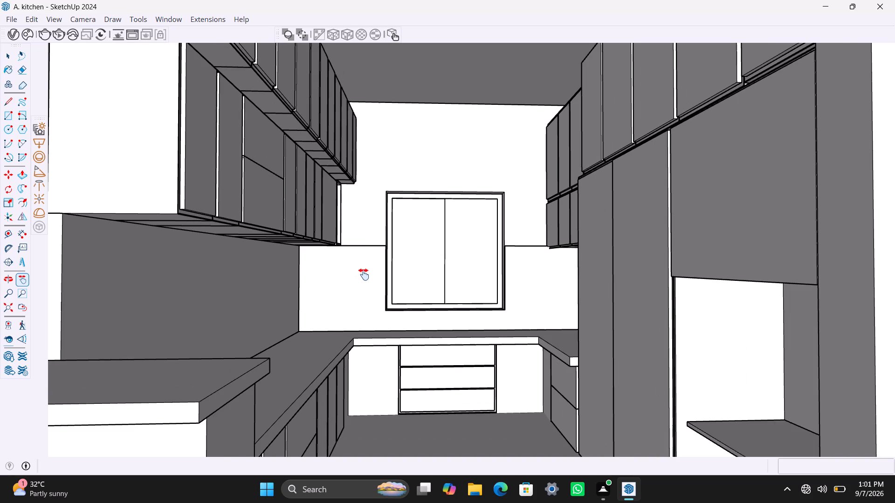
middle_click_drag(378, 269, 373, 269)
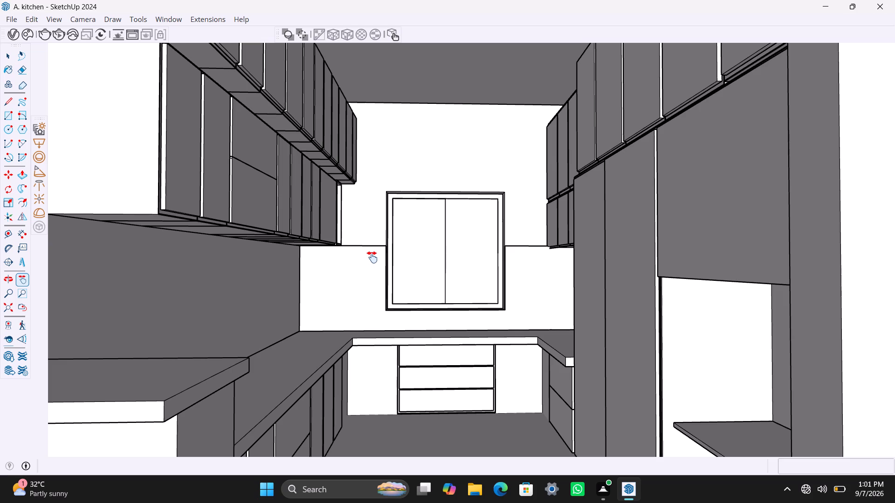
left_click(90, 15)
left_click(122, 109)
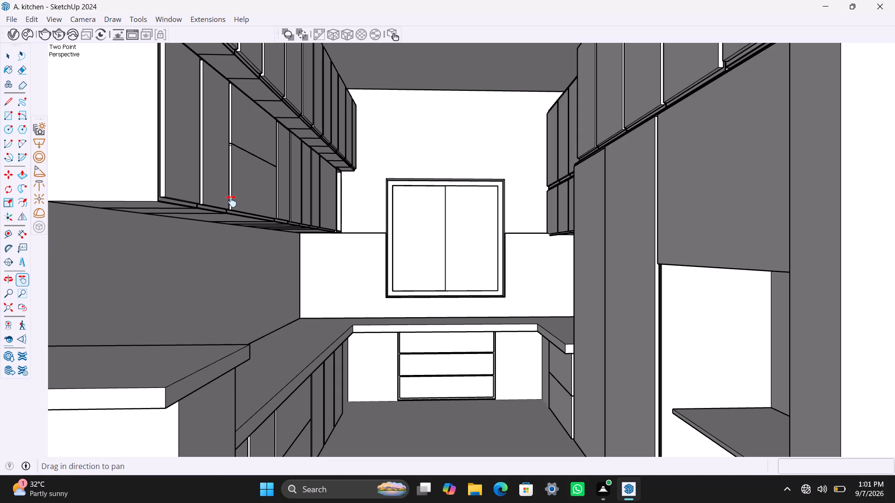
Measure the height of the window opening in the end wall.
key("d")
left_click(386, 174)
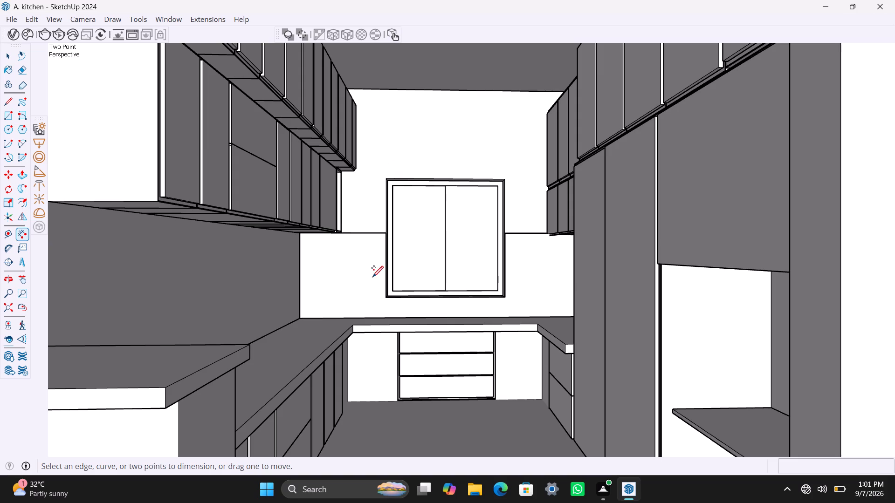
left_click(385, 293)
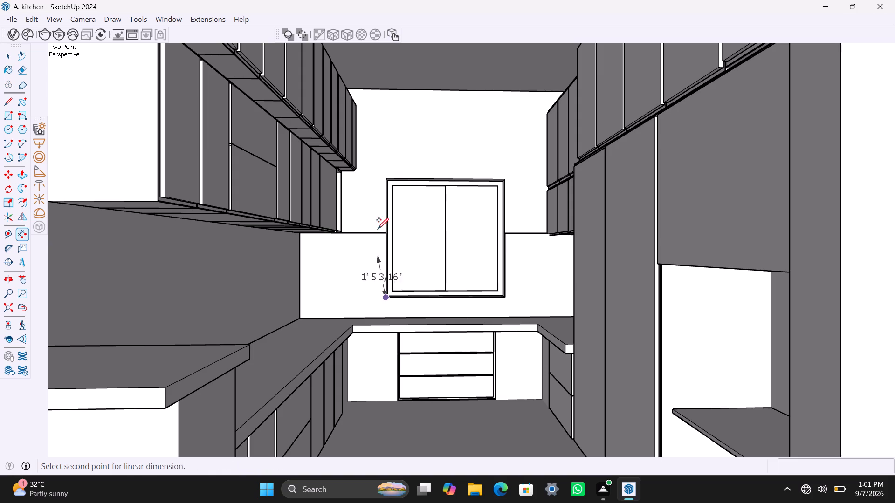
left_click(389, 175)
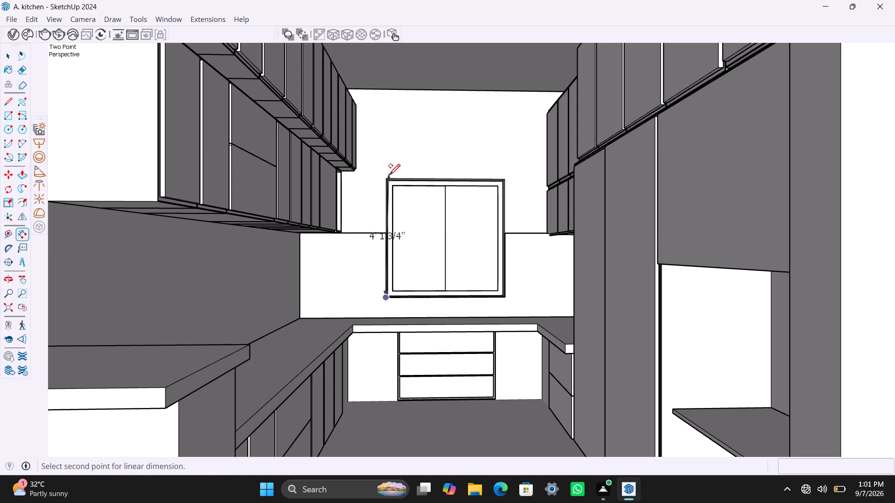
key("Escape")
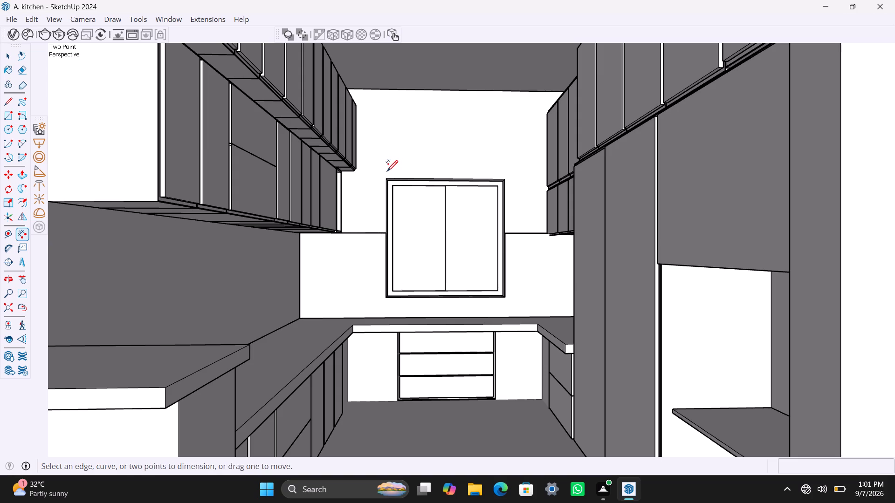
Open the wall group for editing and push the top face of the window opening up by 6".
key("space")
scroll(404, 171, "up", 2)
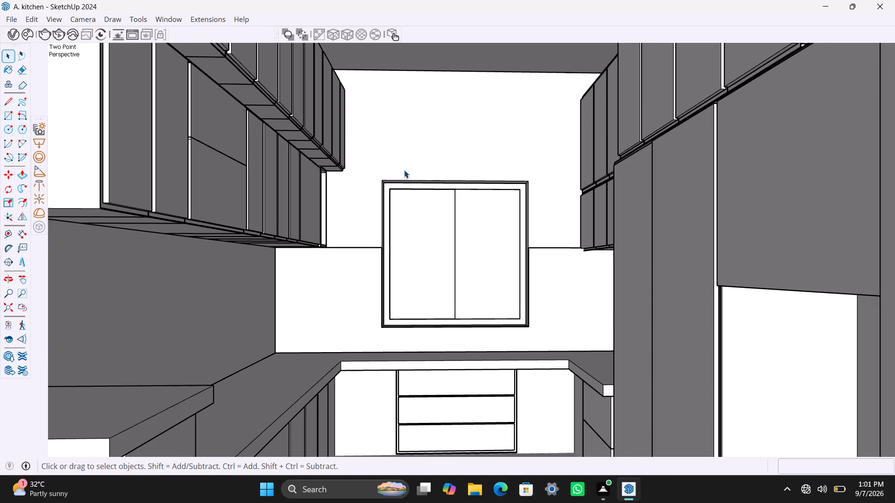
scroll(404, 170, "up", 7)
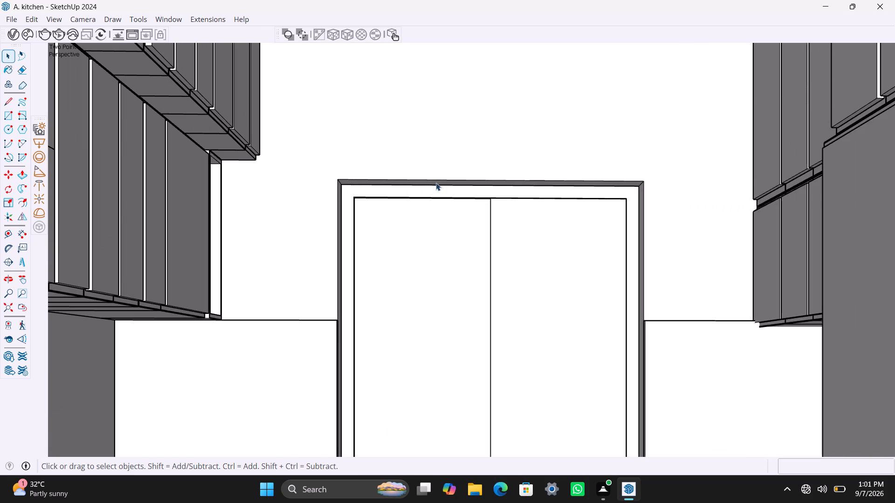
left_click(436, 182)
double_click(437, 181)
left_click(437, 181)
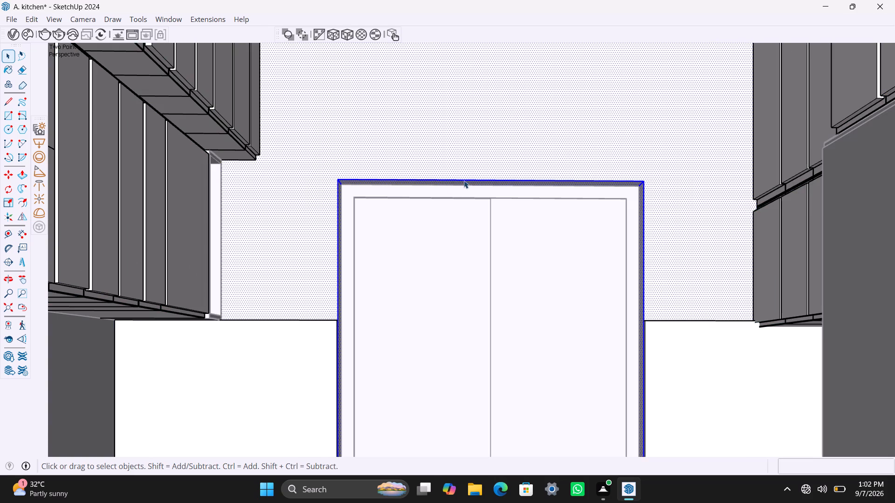
scroll(464, 179, "up", 5)
left_click(459, 187)
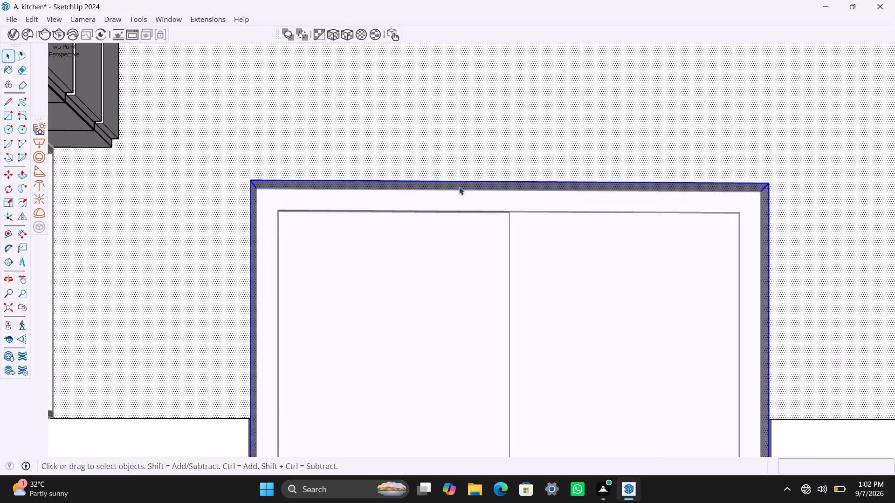
scroll(459, 187, "up", 4)
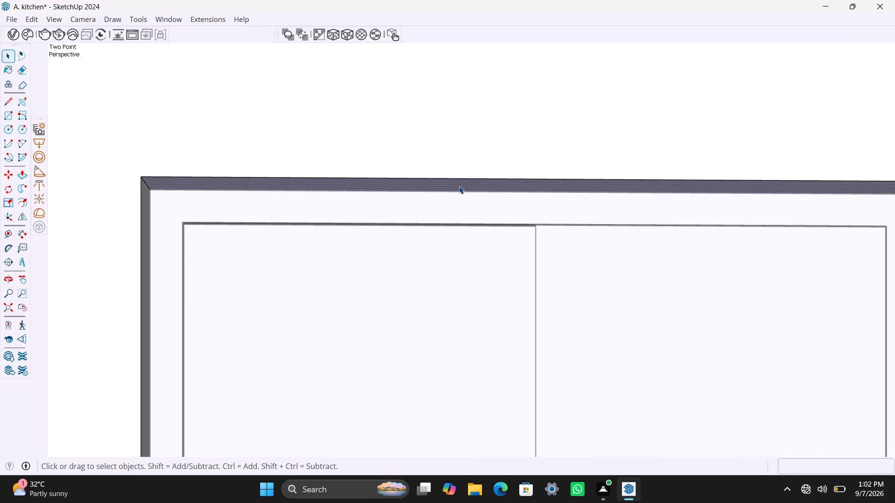
key("p")
left_click(459, 186)
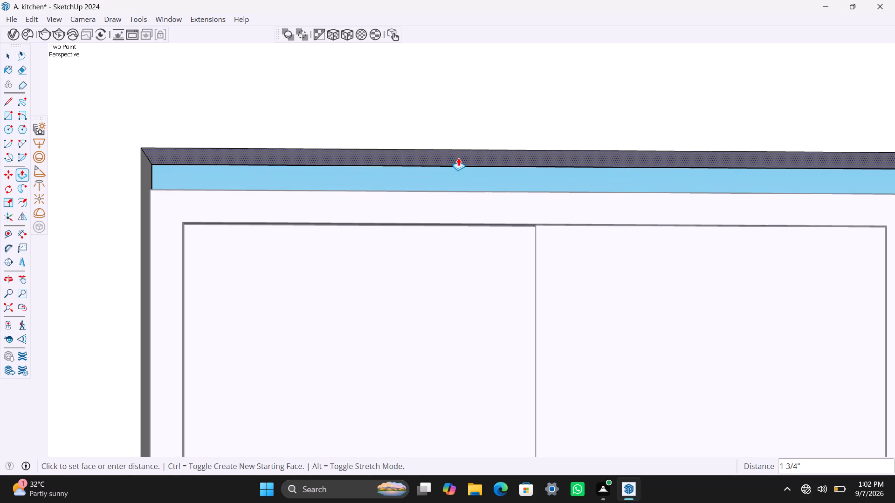
type("6\"")
key("Return")
key("space")
left_click(370, 234)
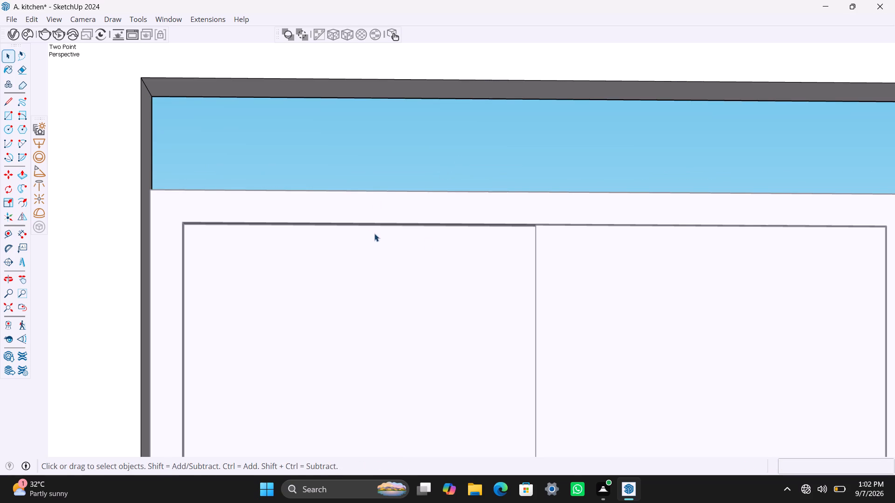
Scale the window up to the raised opening's upper edge, at about 0.50 in red and 1.12 in blue.
scroll(429, 219, "down", 10)
left_click(438, 230)
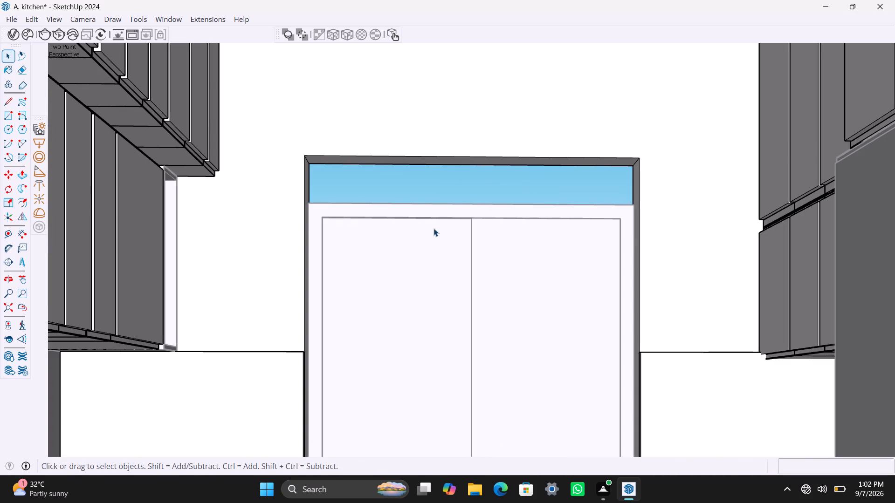
scroll(429, 211, "down", 4)
left_click(430, 212)
triple_click(427, 223)
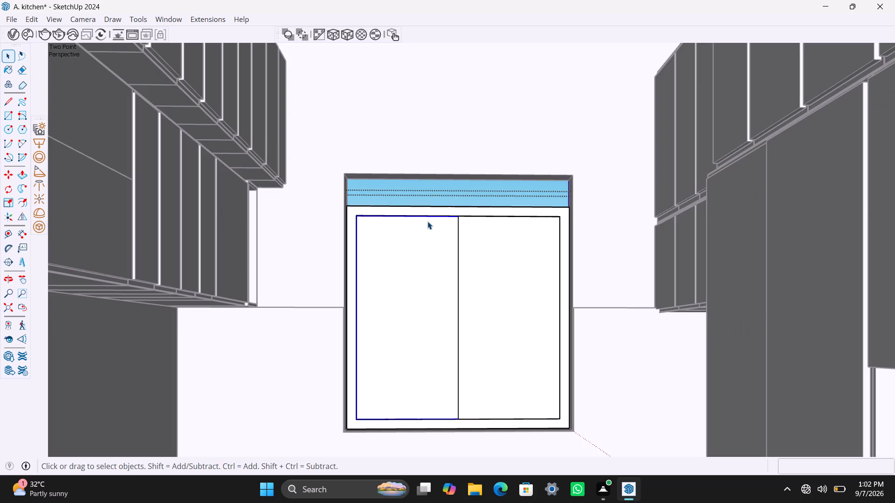
left_click(427, 221)
left_click(512, 206)
left_click(511, 214)
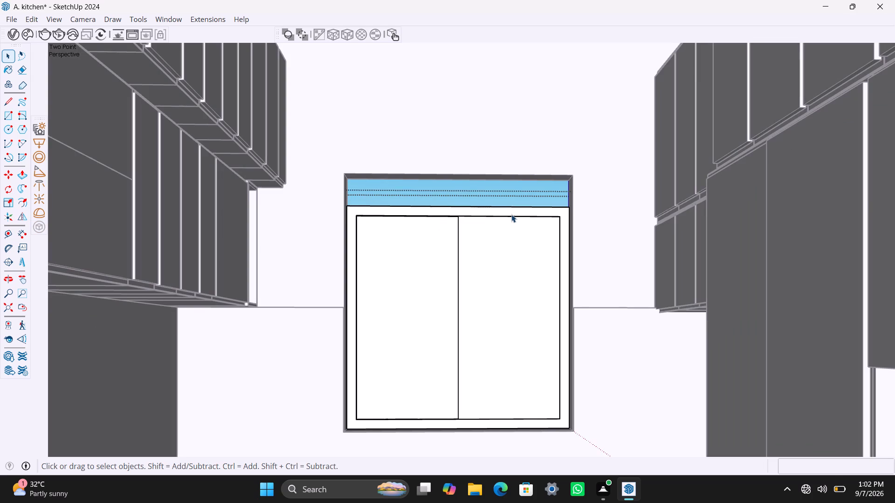
scroll(465, 211, "down", 8)
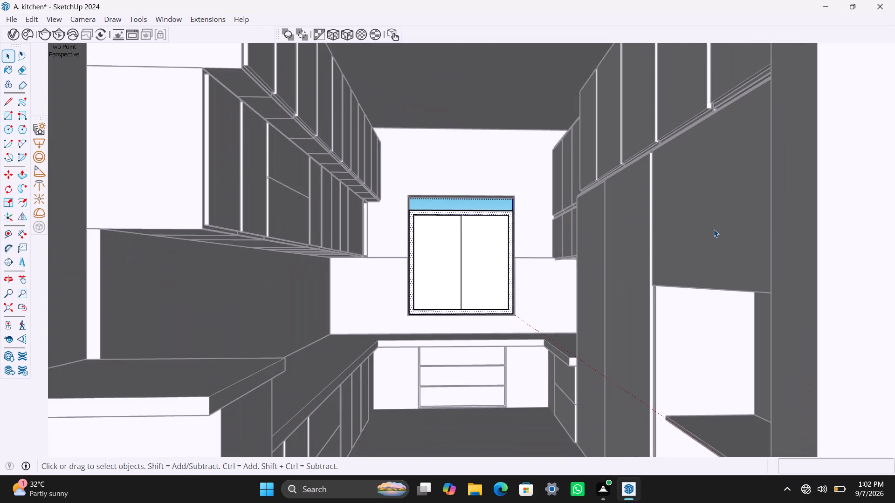
middle_click_drag(673, 248, 0, 263)
scroll(290, 244, "down", 18)
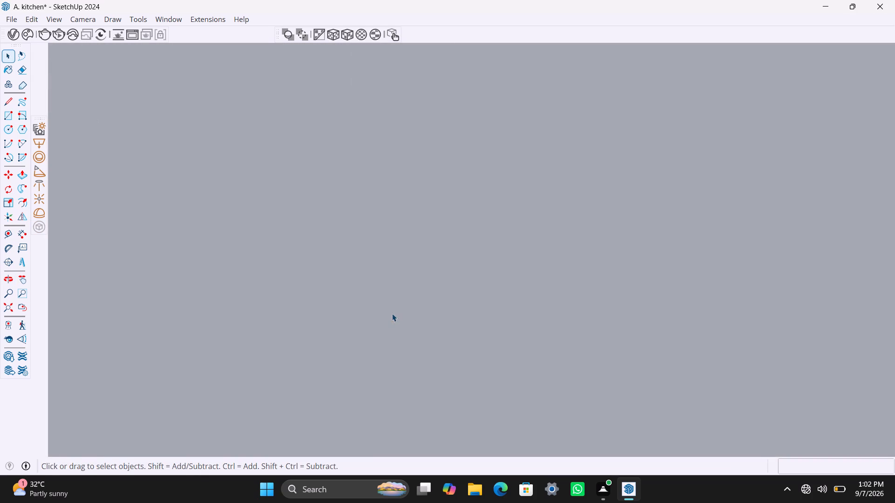
left_click(10, 304)
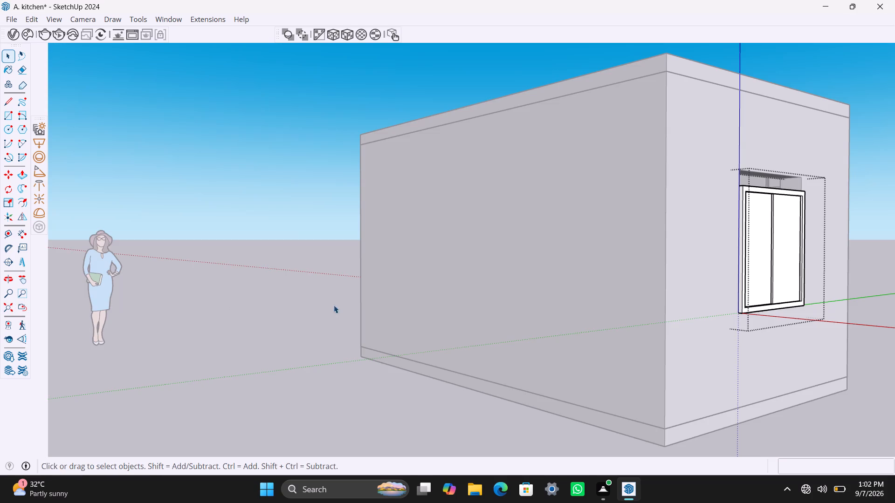
middle_click_drag(760, 283, 558, 256)
left_click(887, 210)
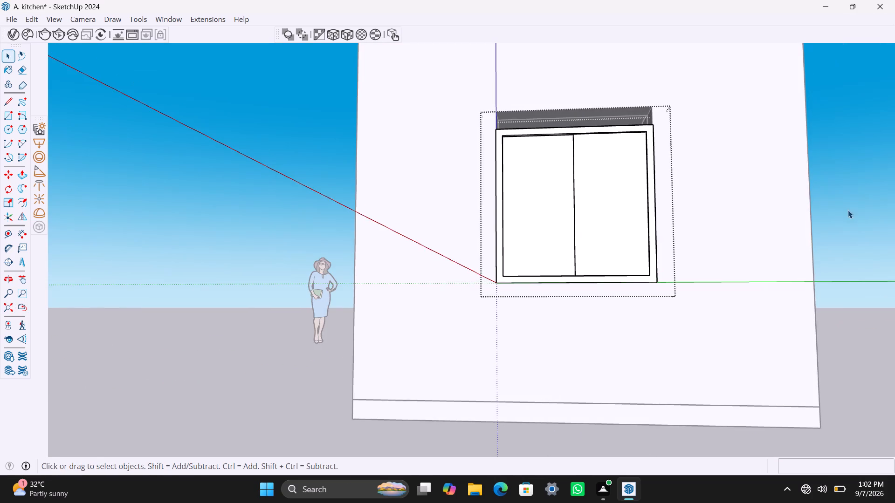
left_click(528, 185)
key("s")
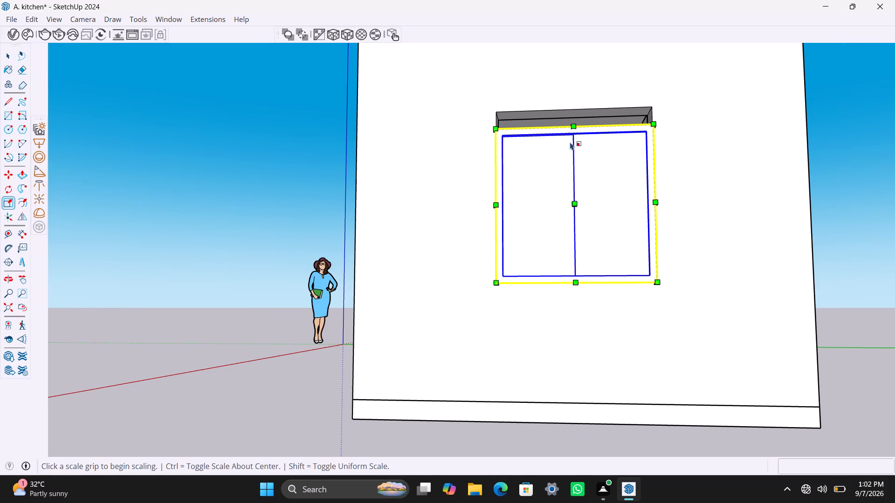
left_click(572, 126)
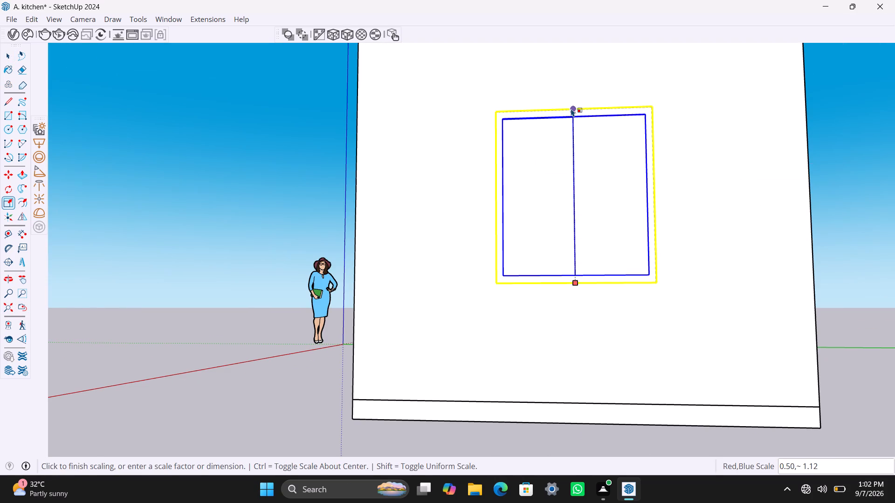
left_click(571, 108)
key("space")
left_click_drag(283, 121, 279, 126)
Inspect the resized window and its wall opening from outside and from inside the kitchen.
scroll(320, 193, "down", 4)
middle_click_drag(322, 220, 492, 259)
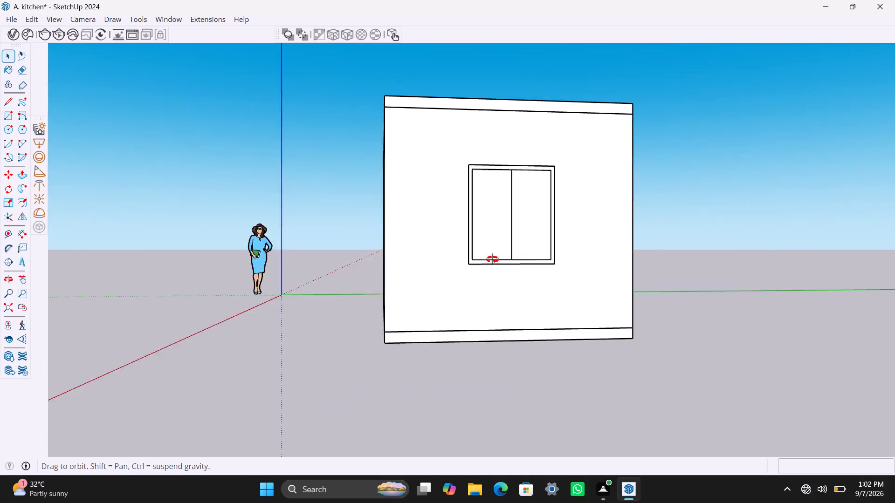
middle_click_drag(492, 259, 894, 250)
scroll(517, 245, "down", 4)
middle_click_drag(414, 283, 818, 313)
scroll(496, 244, "up", 2)
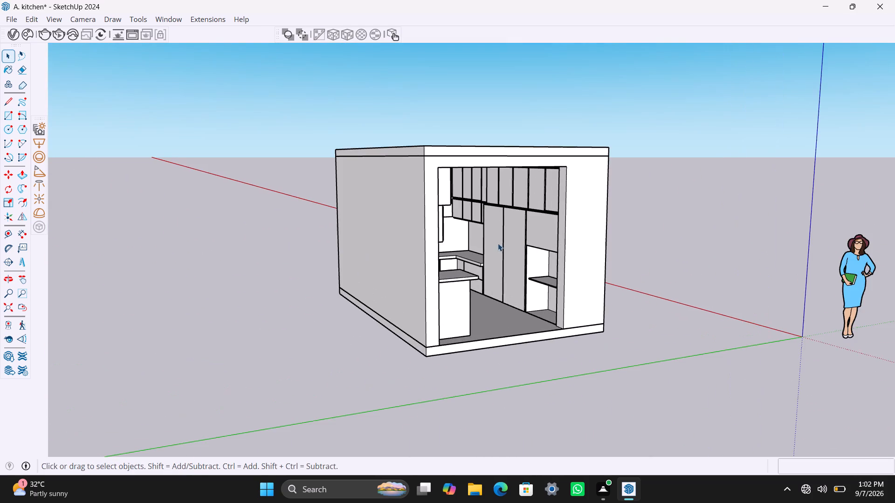
middle_click_drag(542, 250, 417, 292)
scroll(433, 232, "up", 5)
middle_click_drag(503, 149, 523, 102)
scroll(448, 204, "up", 7)
middle_click_drag(462, 190, 463, 181)
scroll(447, 219, "up", 4)
middle_click_drag(466, 183, 468, 141)
Save the kitchen model.
key("ctrl+s")
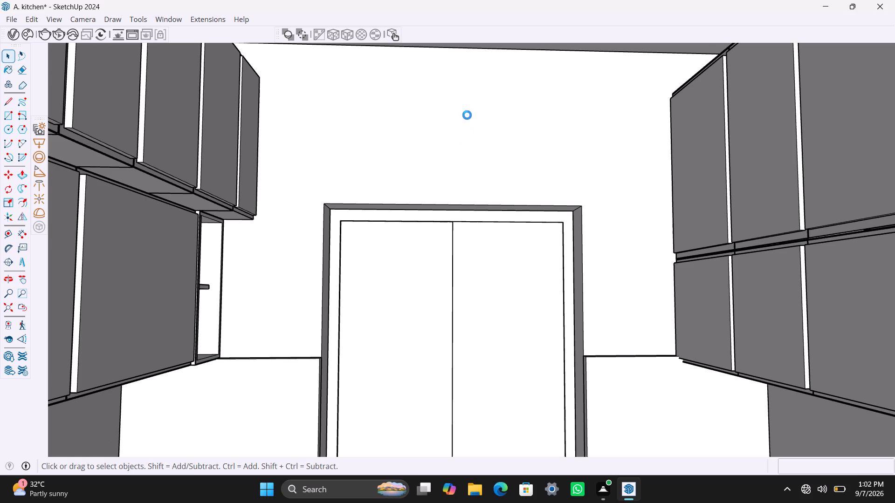
key("space")
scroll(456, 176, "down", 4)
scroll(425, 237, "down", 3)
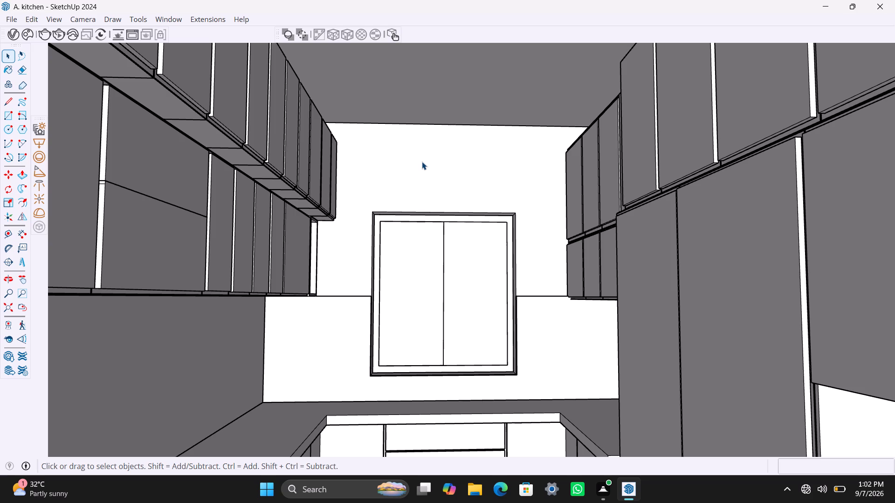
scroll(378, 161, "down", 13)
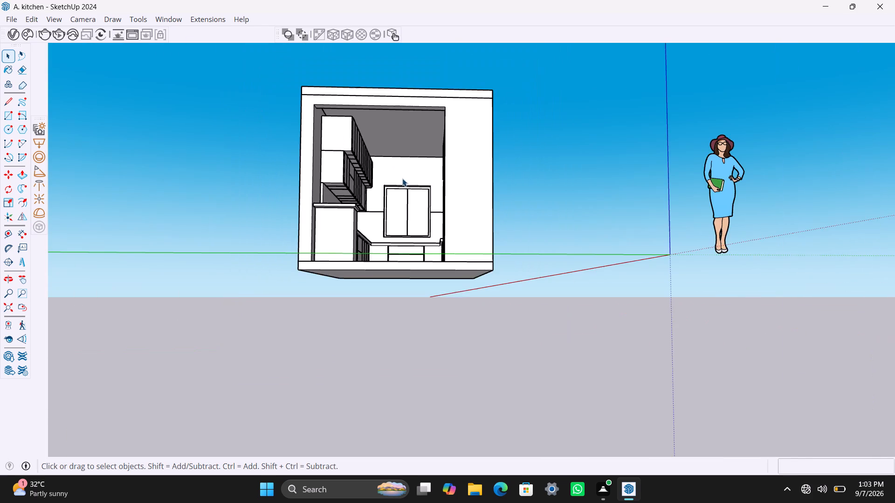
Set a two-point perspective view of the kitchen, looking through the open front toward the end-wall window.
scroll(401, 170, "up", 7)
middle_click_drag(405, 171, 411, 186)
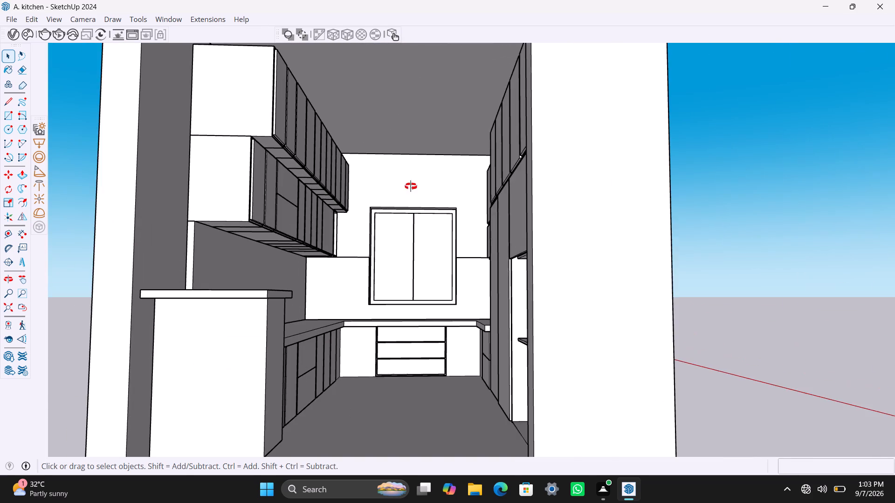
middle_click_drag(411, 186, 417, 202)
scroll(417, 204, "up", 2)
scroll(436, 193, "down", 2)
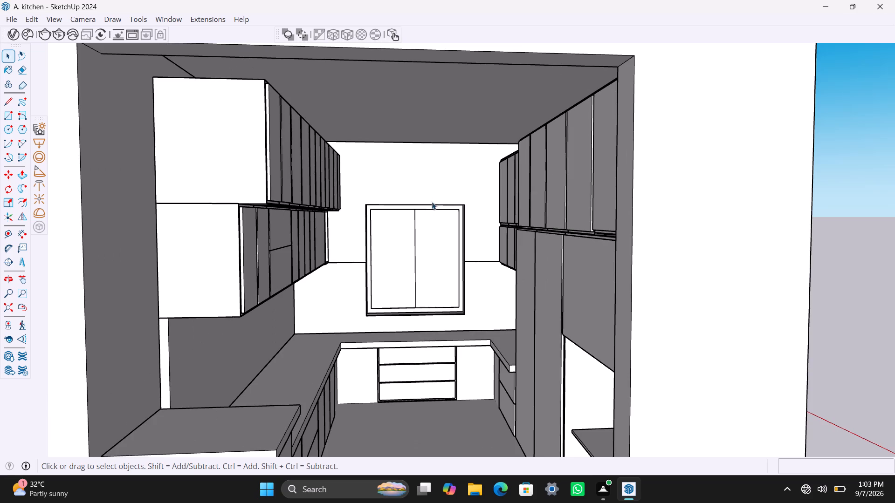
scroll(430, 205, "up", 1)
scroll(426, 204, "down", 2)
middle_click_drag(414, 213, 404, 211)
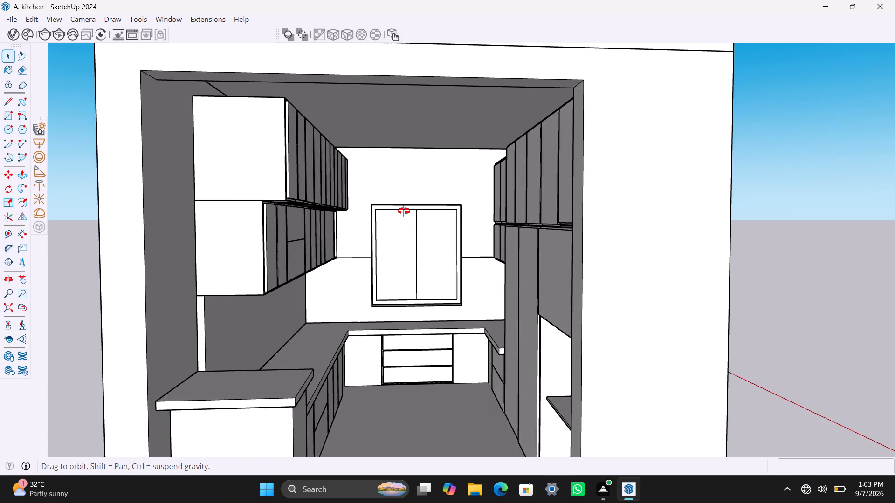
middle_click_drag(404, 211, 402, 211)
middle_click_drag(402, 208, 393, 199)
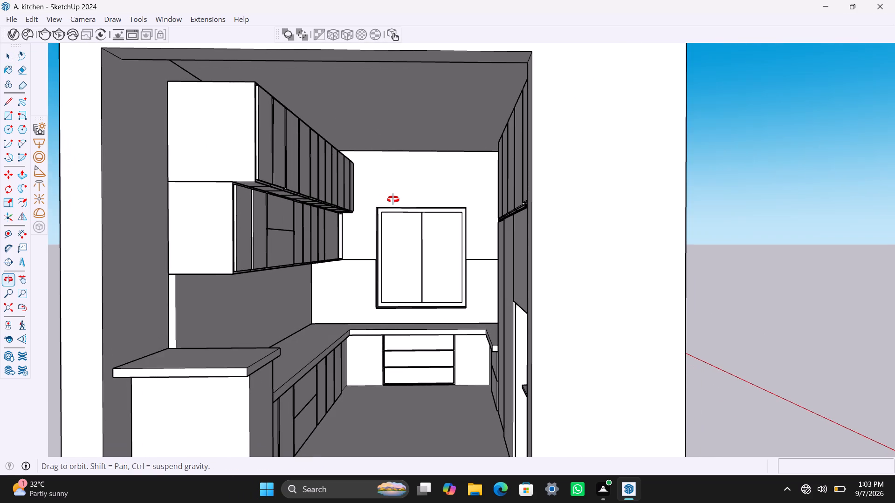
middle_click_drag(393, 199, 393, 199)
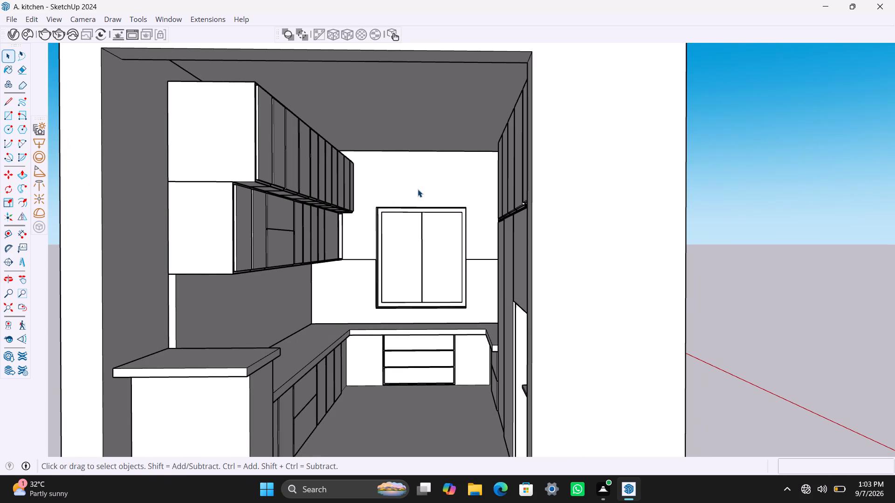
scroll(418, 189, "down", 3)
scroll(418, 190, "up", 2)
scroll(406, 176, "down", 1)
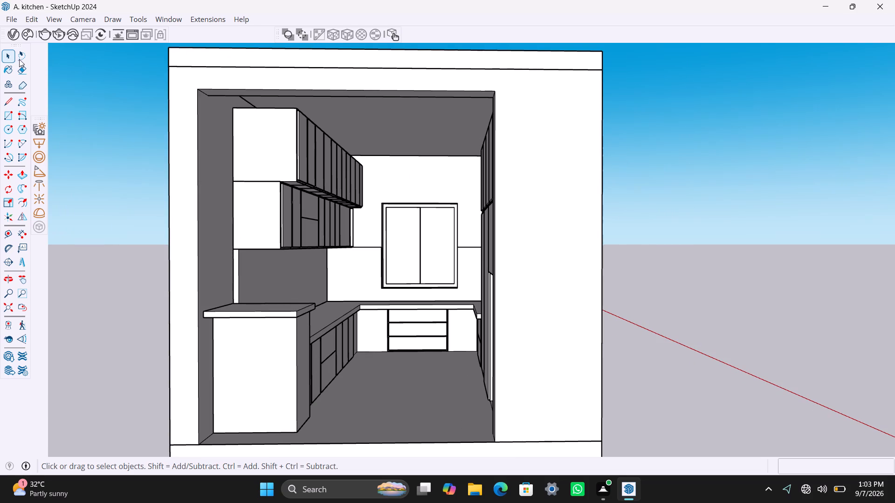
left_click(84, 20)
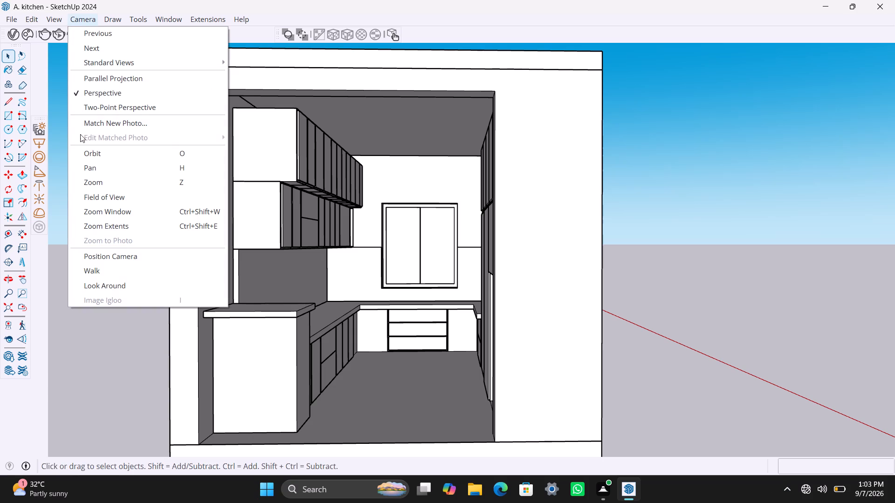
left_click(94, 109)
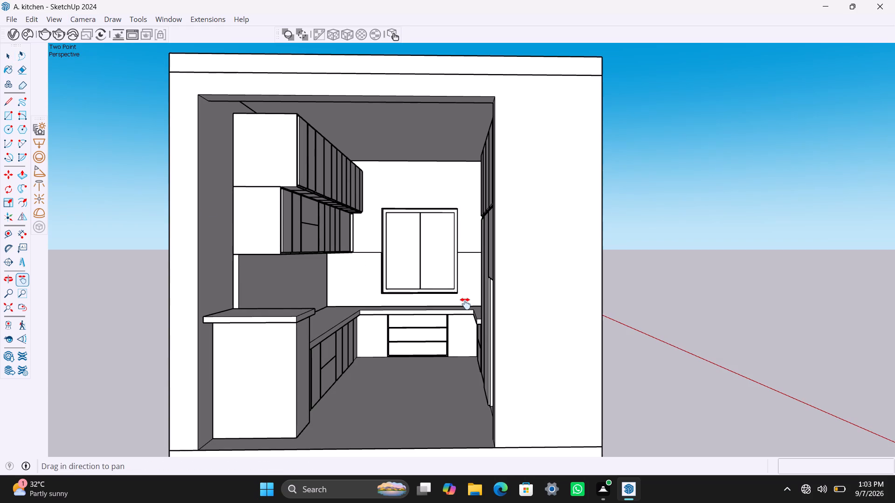
Turn the kitchen view to show the peninsula counter and the tall cabinets, and set it to two-point perspective.
middle_click_drag(483, 318, 494, 318, "shift")
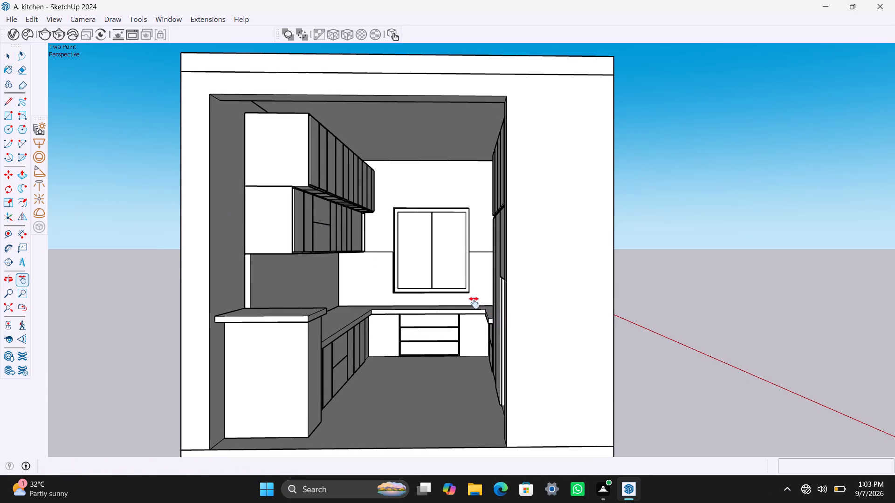
scroll(466, 298, "up", 2)
middle_click_drag(466, 295, 516, 301, "shift")
scroll(439, 306, "up", 3)
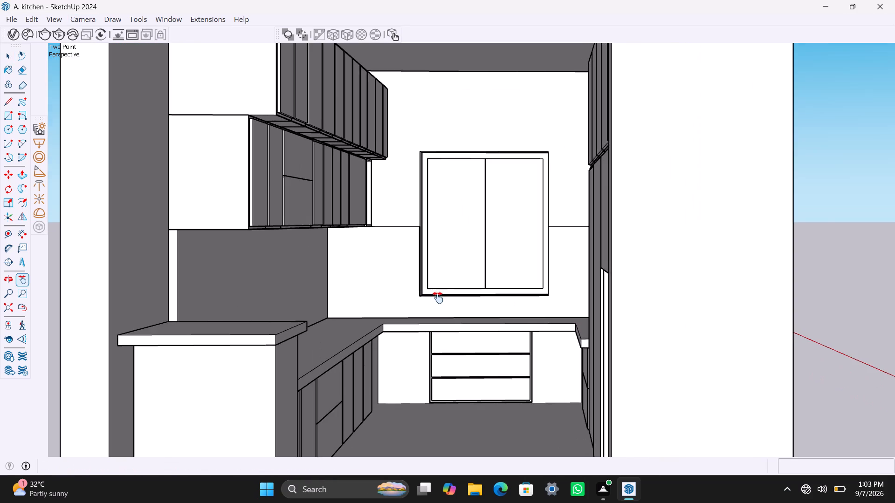
scroll(489, 313, "up", 2)
middle_click_drag(500, 315, 565, 325)
scroll(574, 324, "down", 2)
scroll(584, 326, "up", 1)
scroll(584, 326, "down", 3)
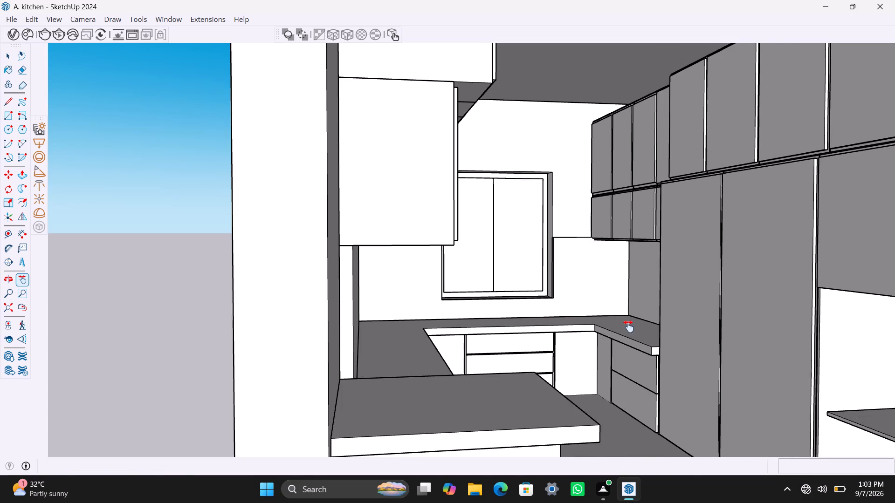
middle_click_drag(630, 324, 561, 309, "shift")
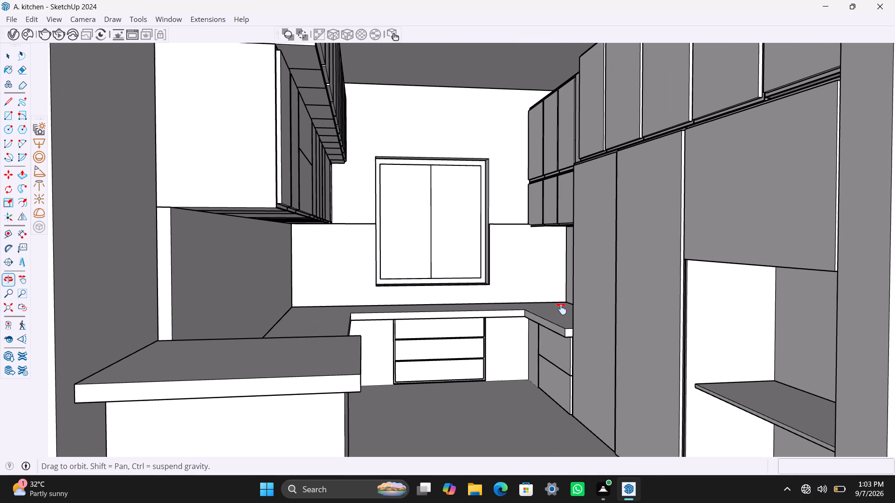
middle_click_drag(561, 309, 561, 309, "shift")
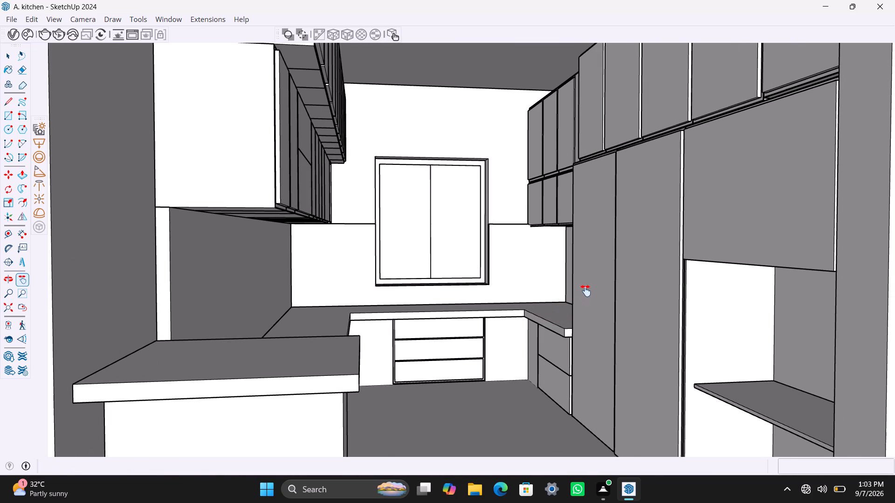
scroll(585, 291, "down", 1)
middle_click_drag(604, 292, 603, 292)
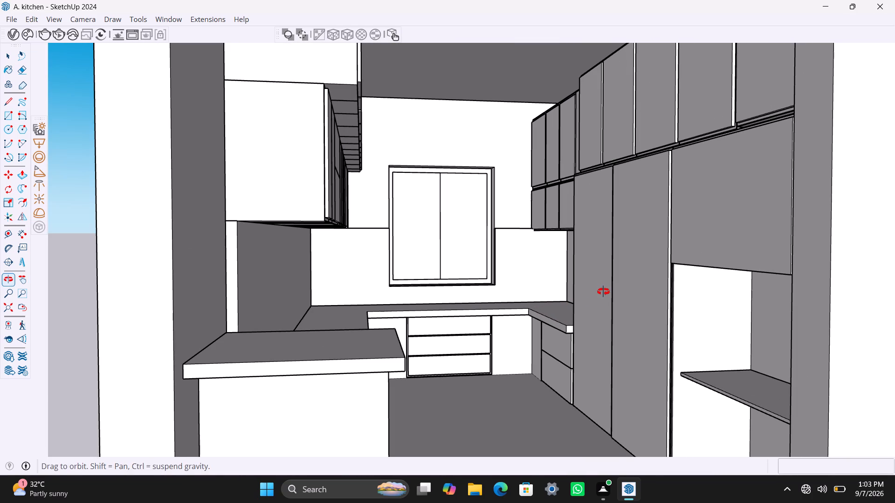
middle_click_drag(603, 292, 599, 292)
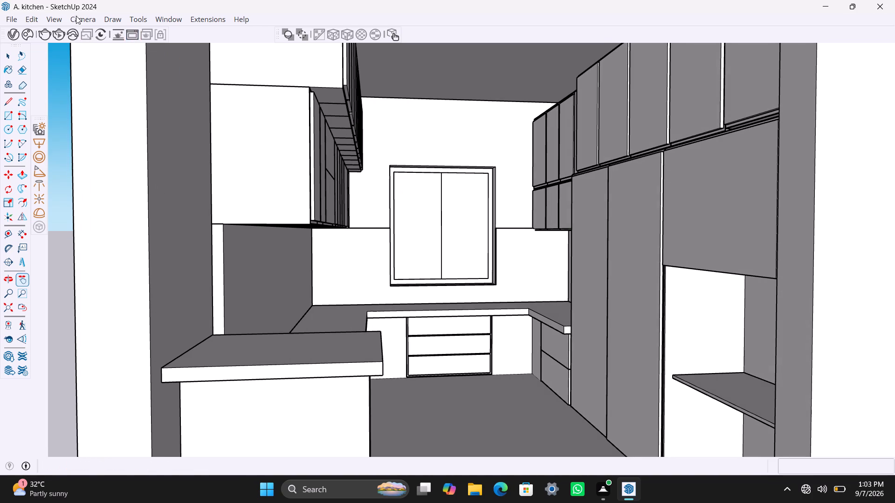
left_click(83, 21)
left_click(120, 102)
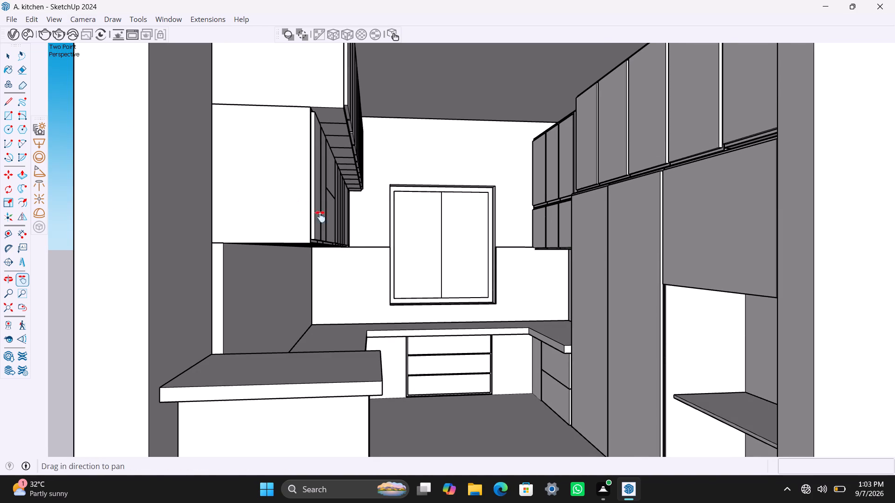
Frame the two-point perspective on the end-wall window, with the peninsula counter and the cabinets on both side walls in view.
scroll(541, 323, "up", 3)
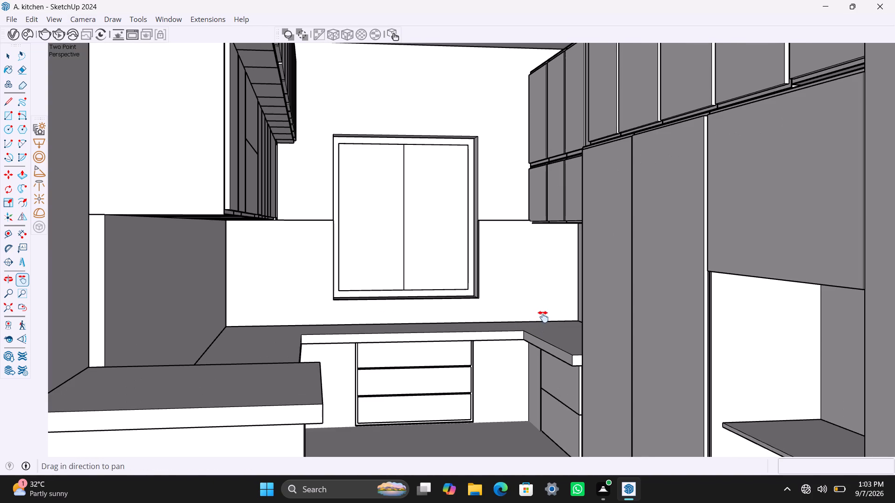
scroll(543, 317, "down", 1)
middle_click_drag(542, 314, 533, 277, "shift")
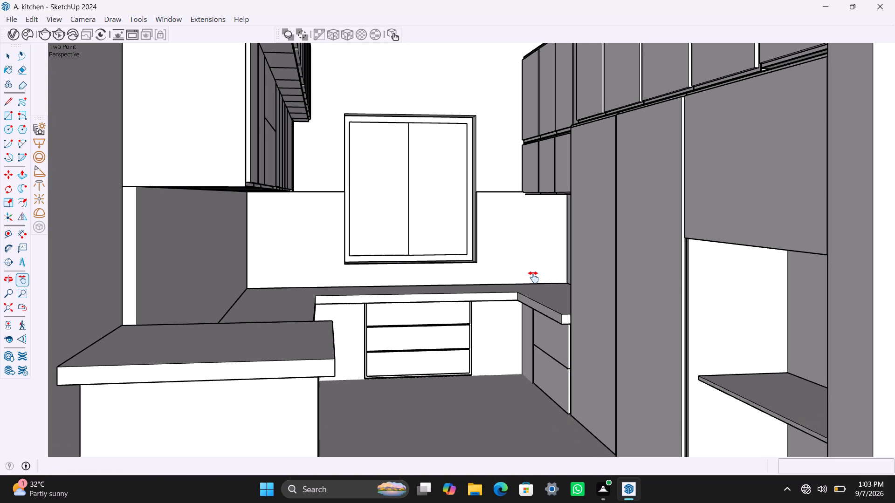
middle_click_drag(533, 277, 528, 308, "shift")
scroll(528, 308, "down", 1)
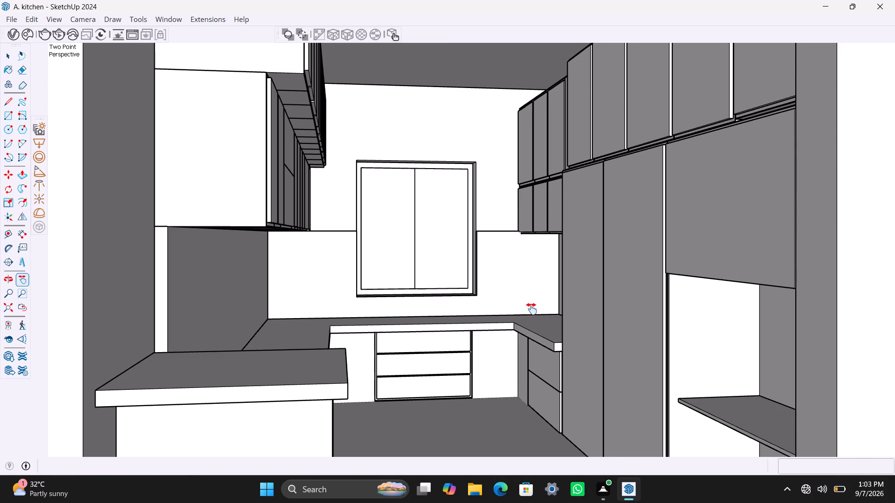
scroll(535, 309, "down", 1)
middle_click_drag(535, 309, 503, 326)
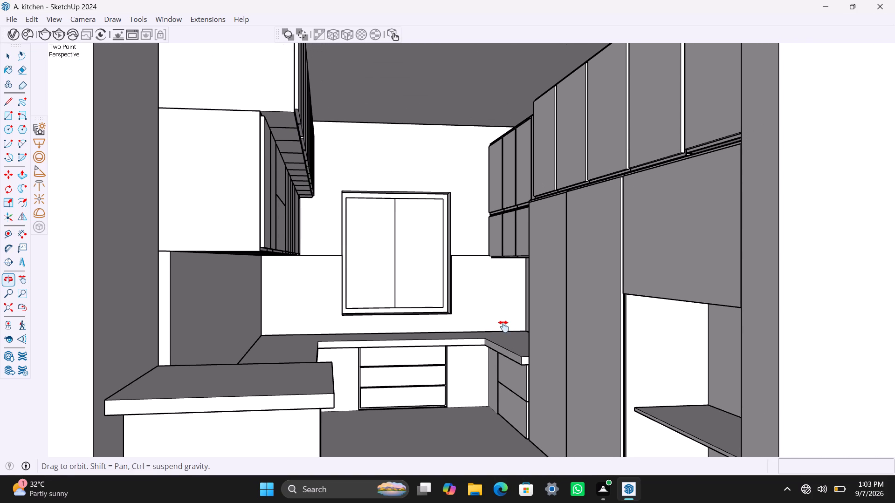
middle_click_drag(503, 326, 503, 326)
scroll(489, 311, "up", 1)
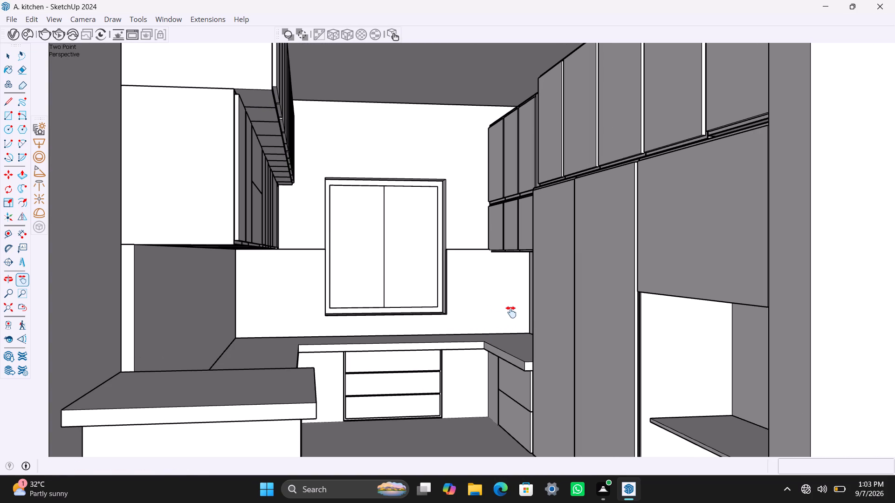
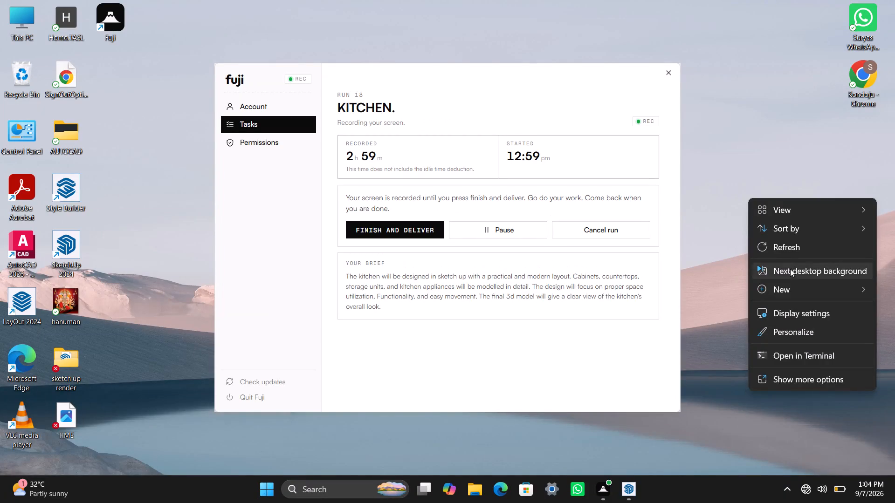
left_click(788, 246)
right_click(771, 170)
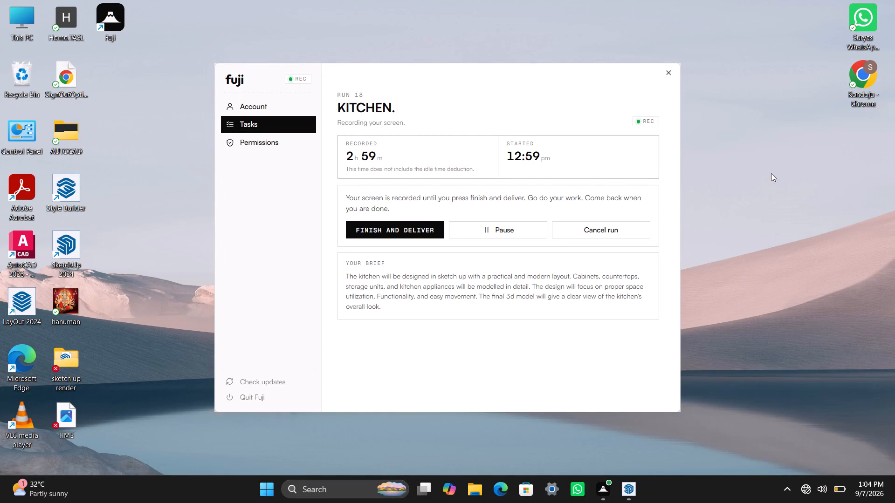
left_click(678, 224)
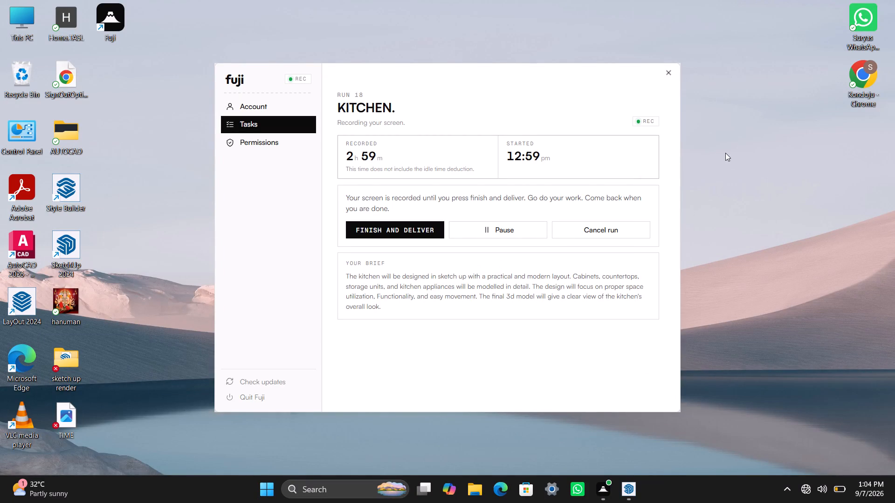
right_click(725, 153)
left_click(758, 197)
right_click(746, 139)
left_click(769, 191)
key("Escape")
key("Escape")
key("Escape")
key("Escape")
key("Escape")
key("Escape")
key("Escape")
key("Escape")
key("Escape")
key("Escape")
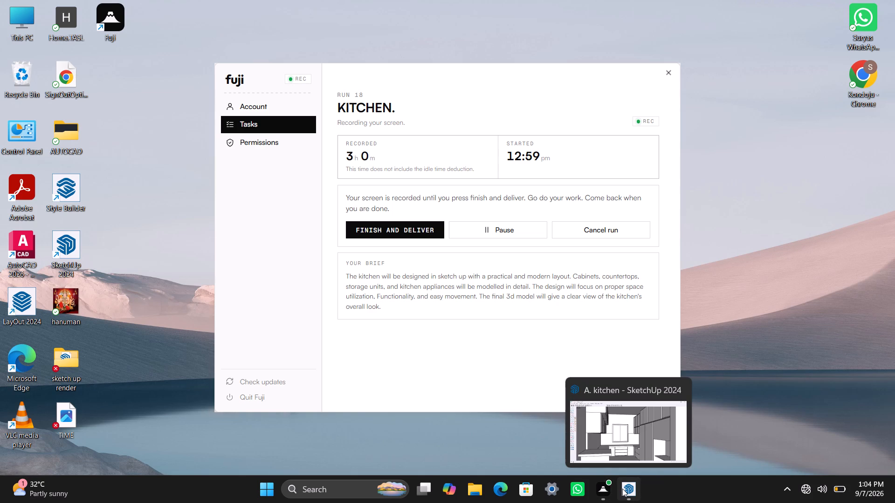
Switch to the SketchUp kitchen model and position the camera outside the open front, facing the end-wall window.
left_click(617, 427)
scroll(437, 308, "down", 2)
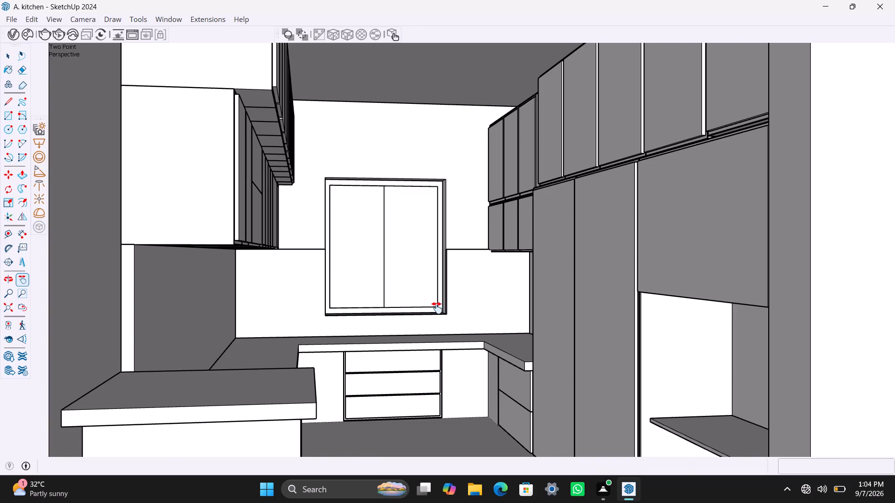
scroll(437, 308, "down", 6)
middle_click_drag(483, 285, 438, 280)
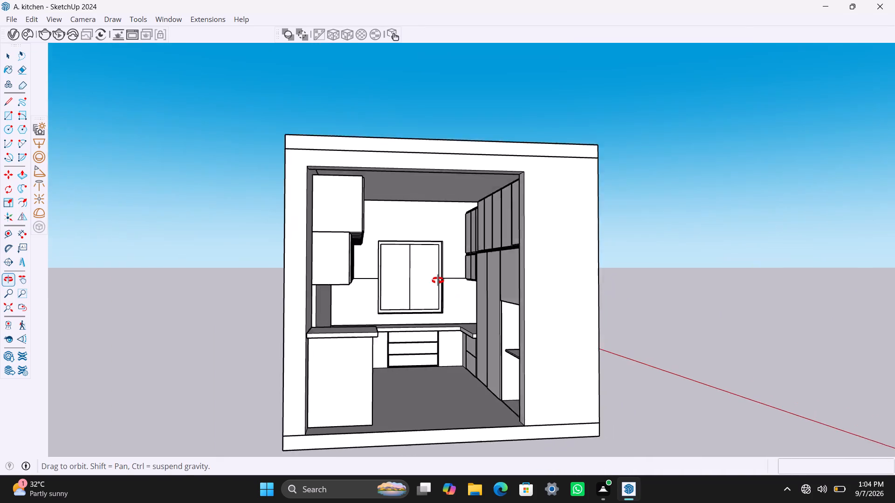
middle_click_drag(438, 280, 425, 266)
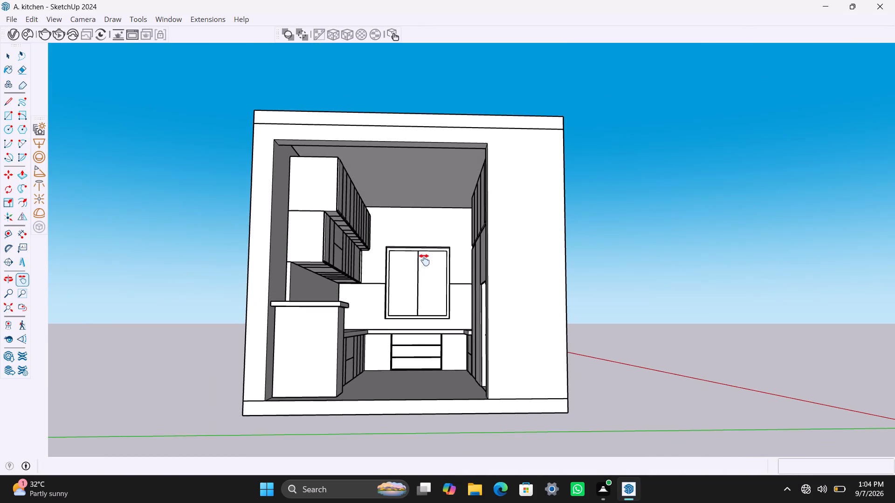
left_click(14, 325)
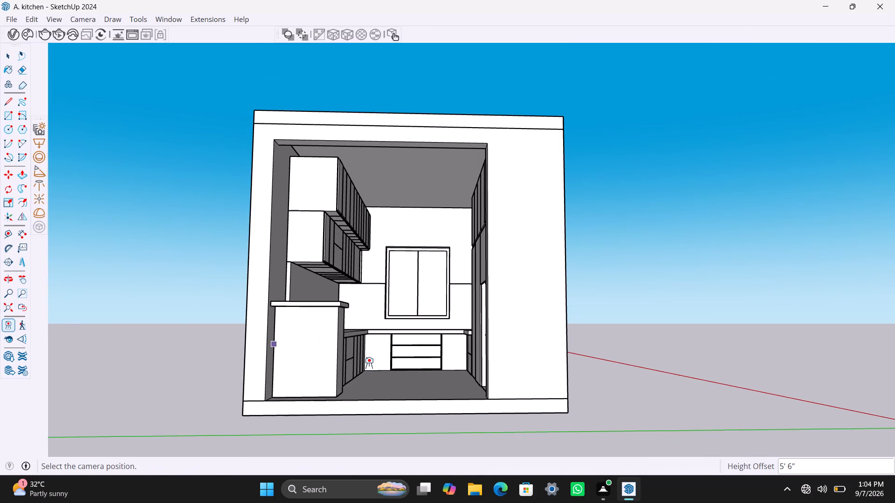
left_click(346, 449)
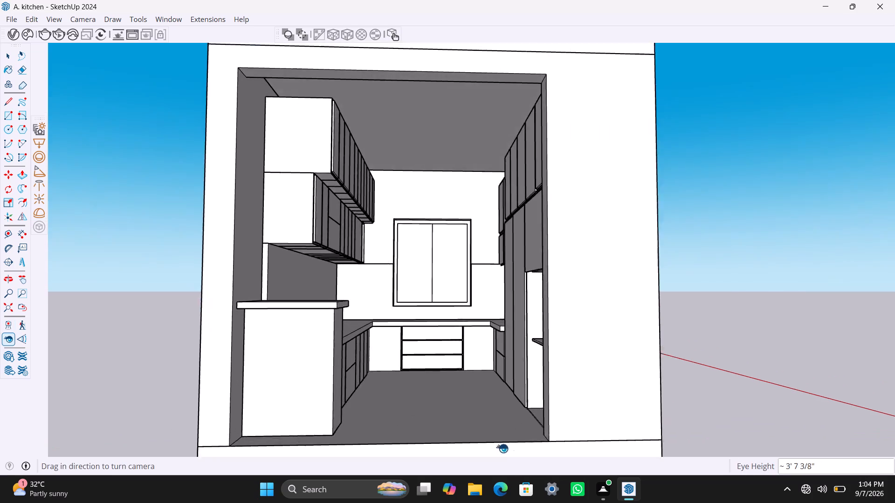
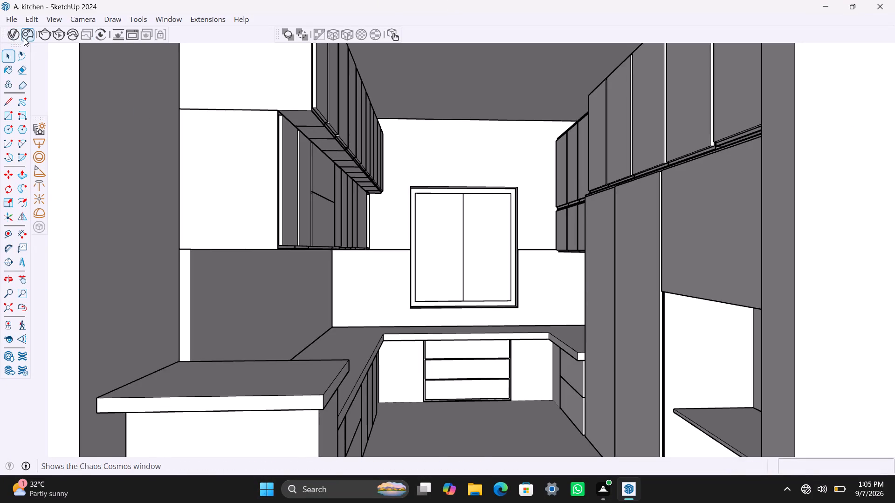
Open the Asset Editor and pull the camera back until the kitchen's whole front opening is framed.
left_click(10, 35)
scroll(439, 271, "down", 5)
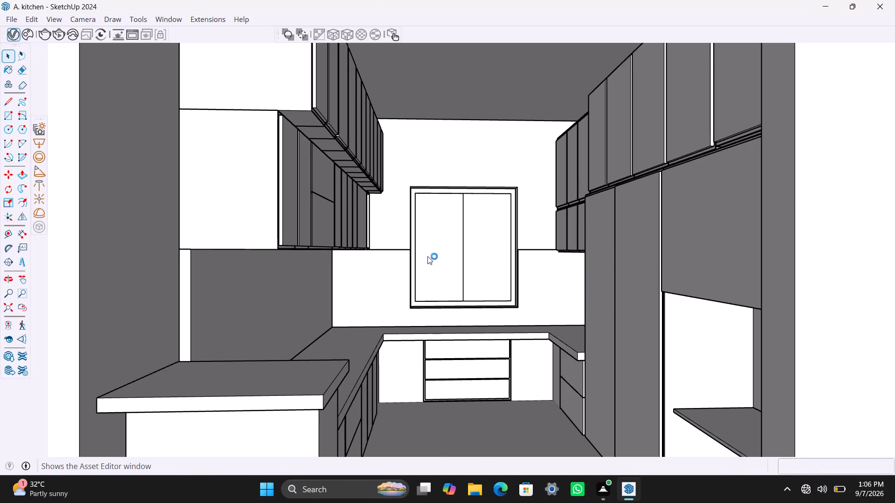
scroll(427, 253, "down", 2)
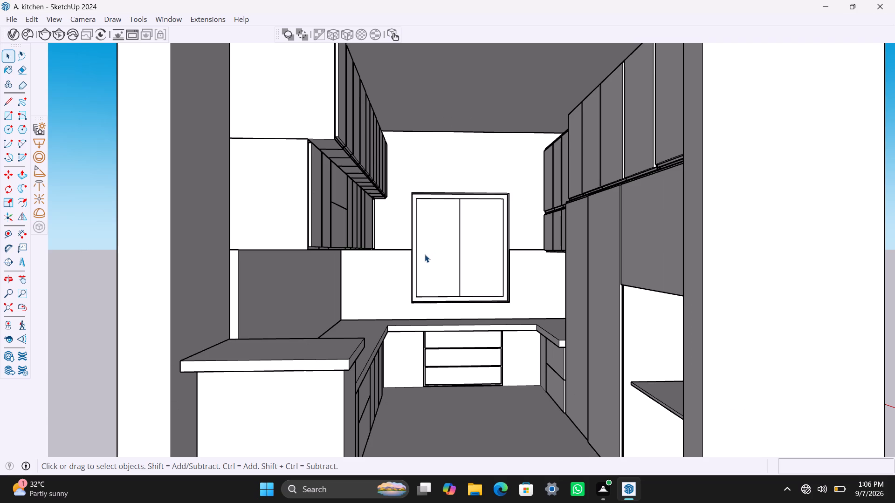
scroll(423, 233, "down", 9)
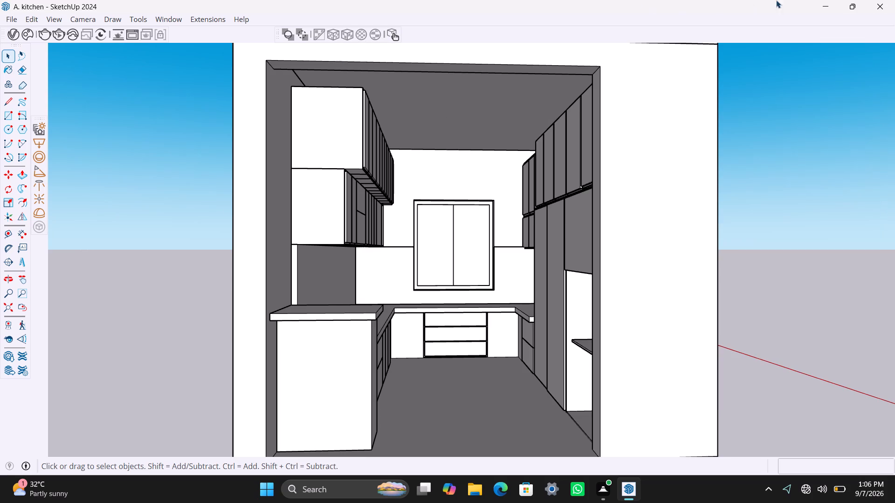
Minimize the kitchen model window.
left_click(822, 5)
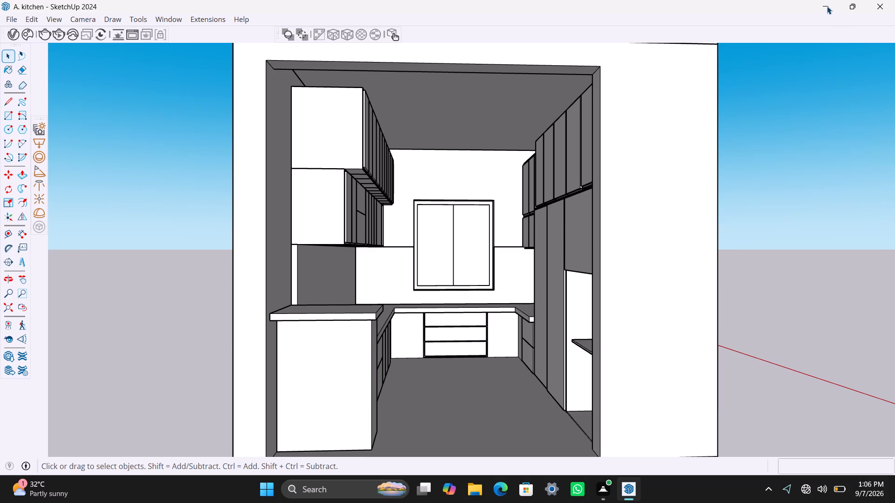
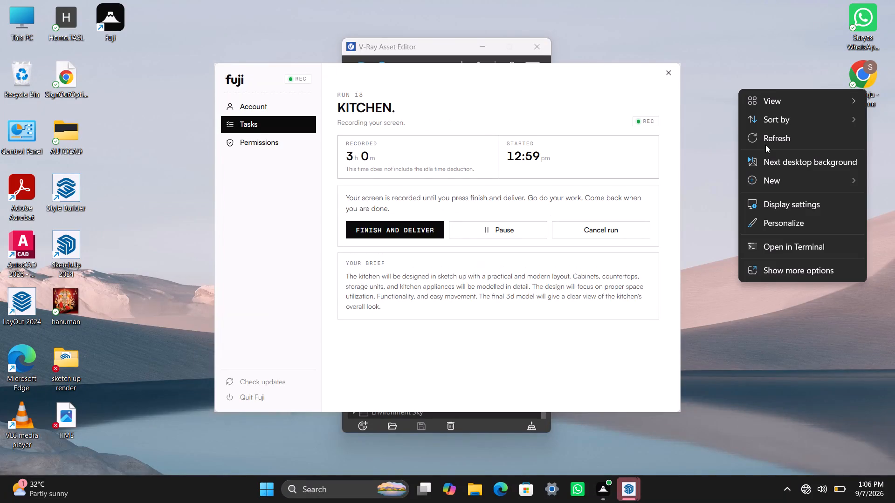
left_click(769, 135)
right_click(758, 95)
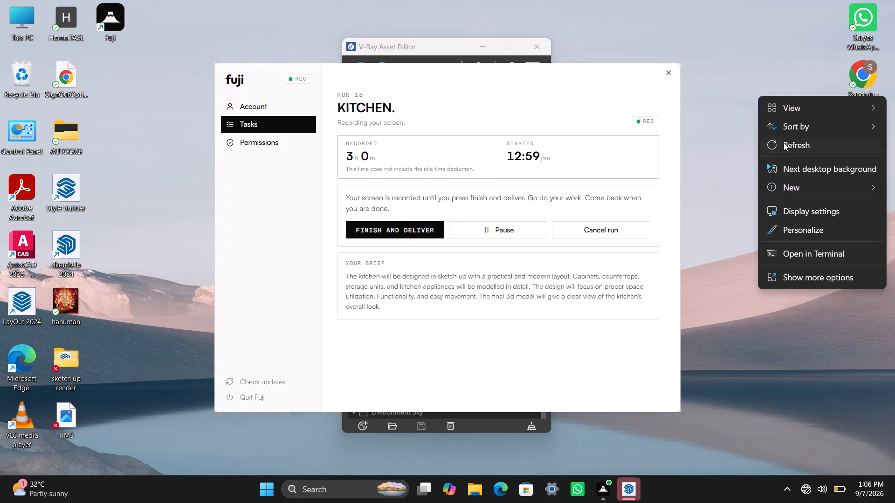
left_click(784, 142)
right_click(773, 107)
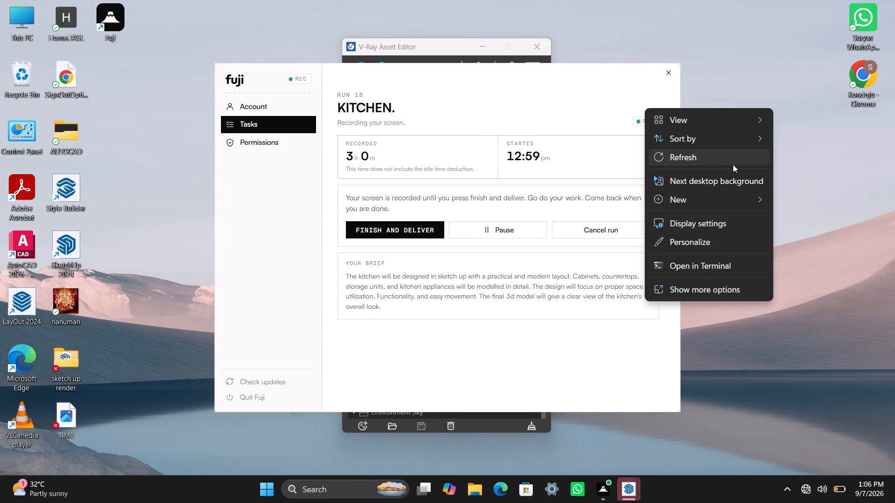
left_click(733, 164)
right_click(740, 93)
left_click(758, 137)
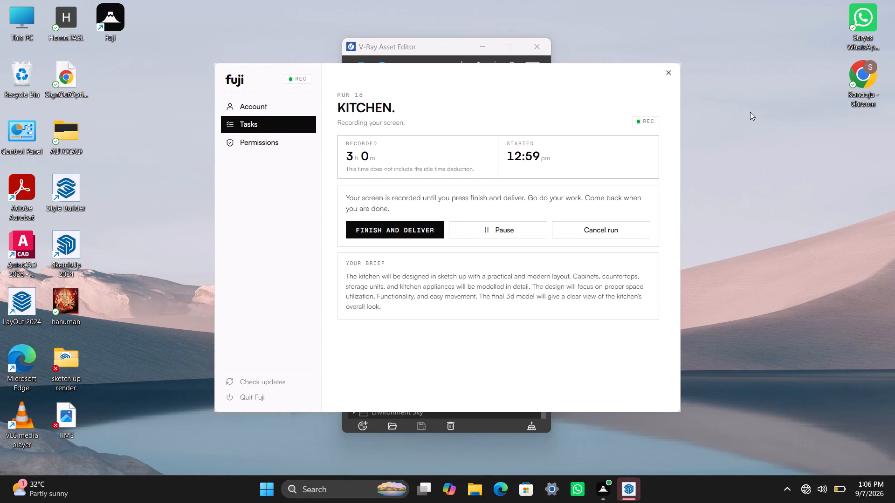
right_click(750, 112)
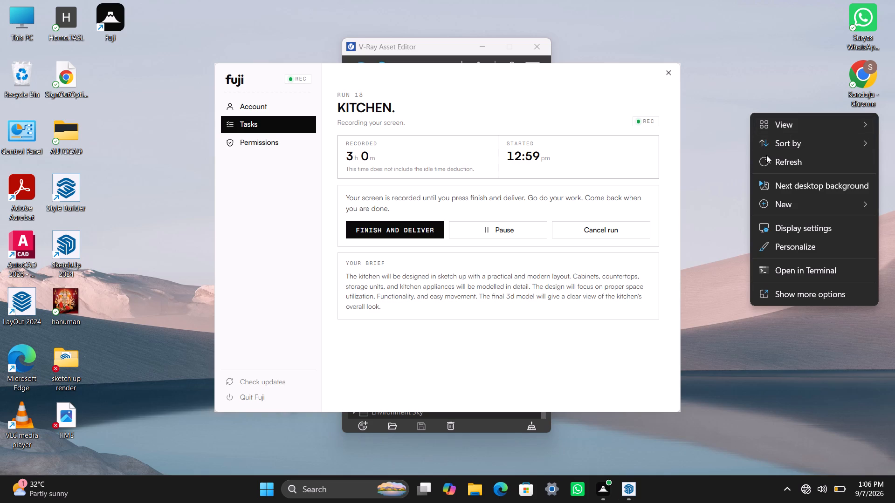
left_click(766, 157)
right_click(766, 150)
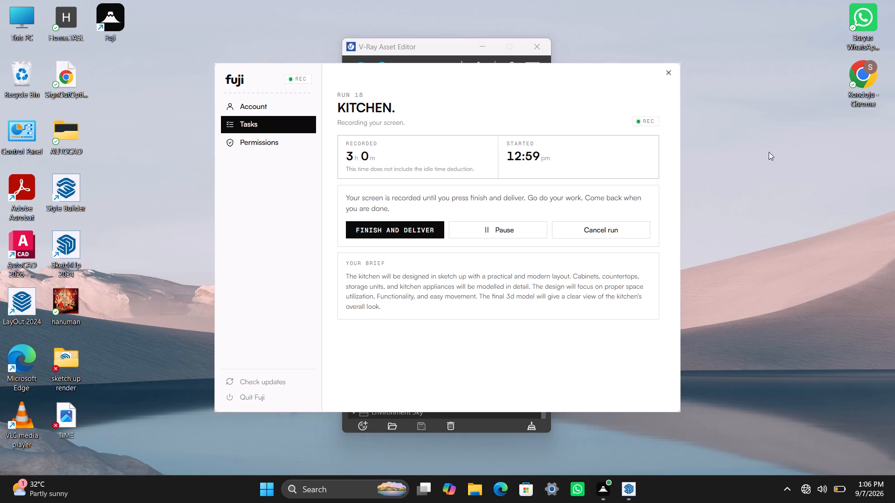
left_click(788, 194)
Return to the kitchen model in SketchUp and remove the Teddy and default materials from the Asset Editor's scene list.
left_click(628, 496)
left_click(607, 445)
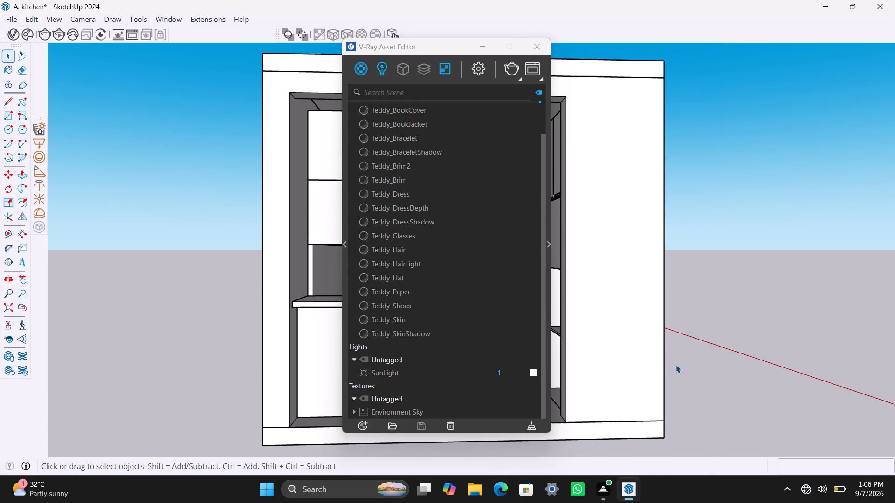
scroll(401, 119, "up", 2)
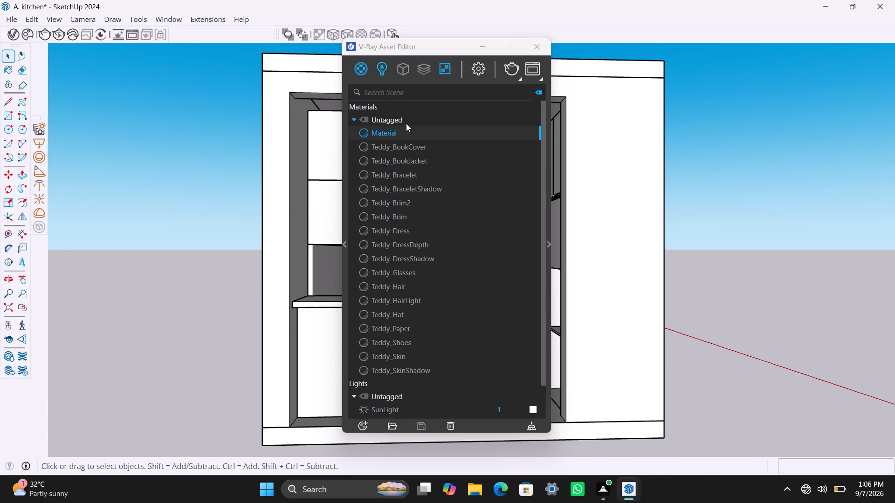
left_click(406, 368, "shift")
scroll(416, 262, "down", 5)
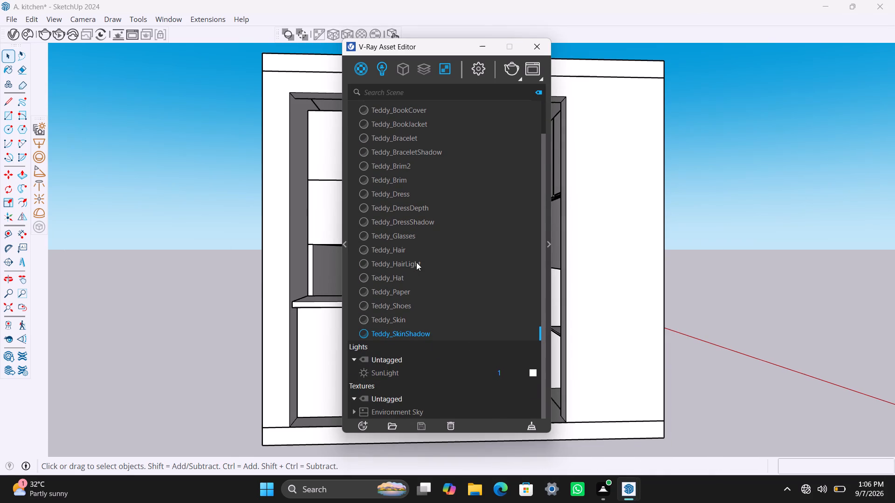
left_click(450, 420)
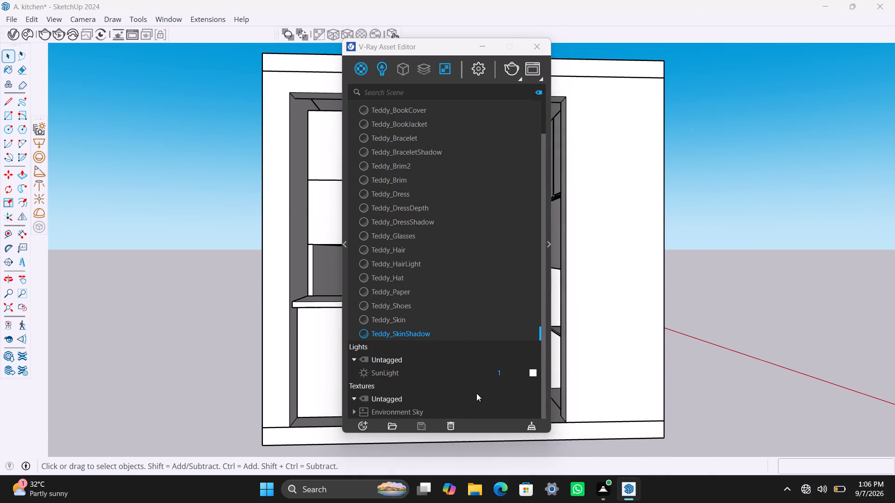
left_click(494, 242)
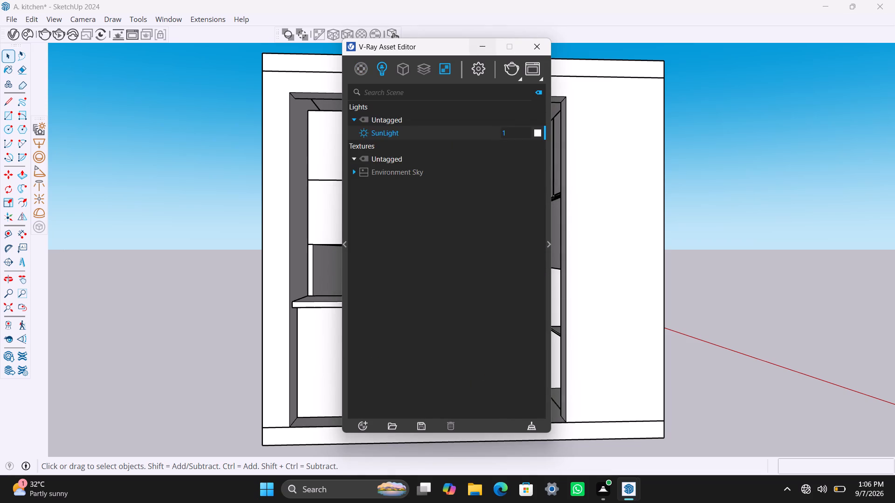
Open the Chaos Cosmos browser and look through all the downloaded models and materials.
left_click(22, 34)
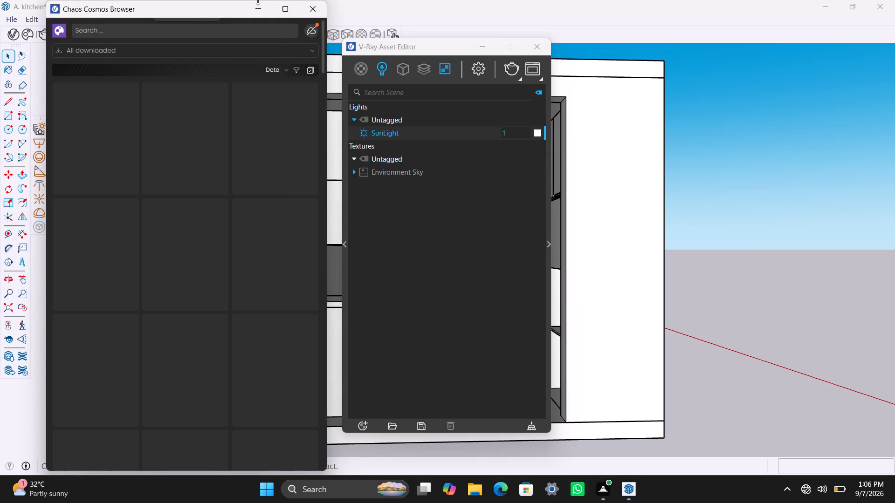
scroll(250, 301, "down", 10)
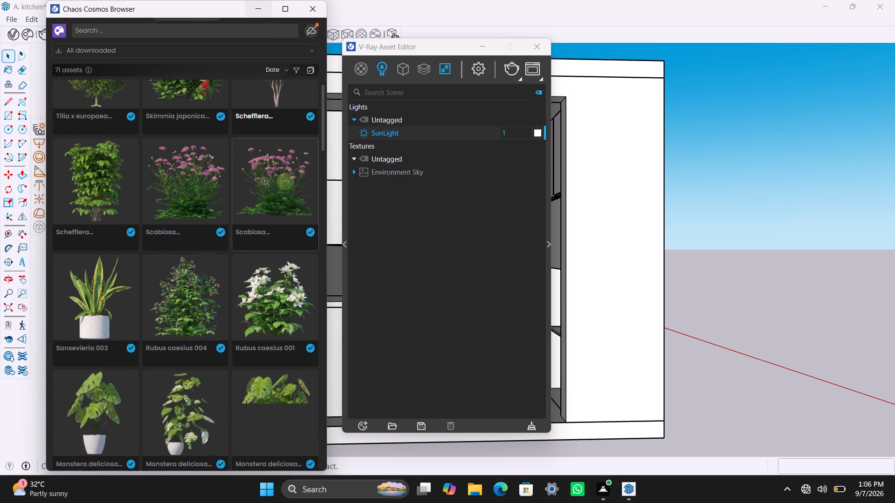
scroll(256, 302, "down", 3)
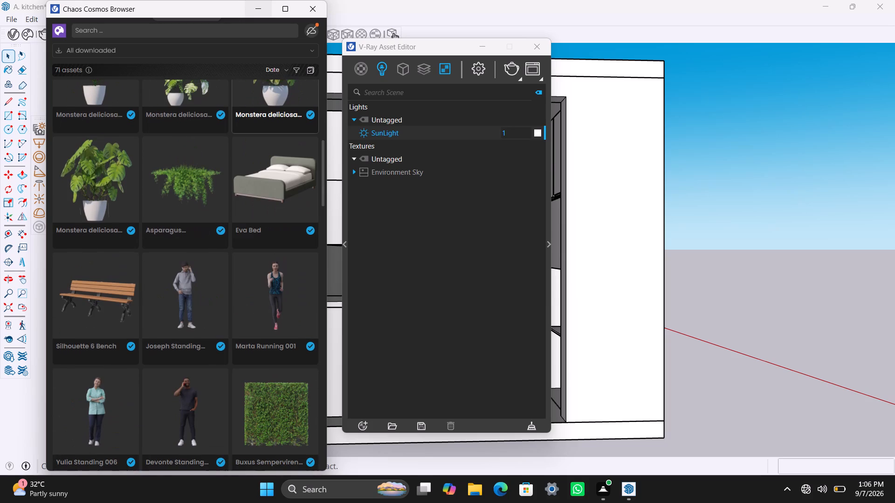
scroll(256, 302, "down", 4)
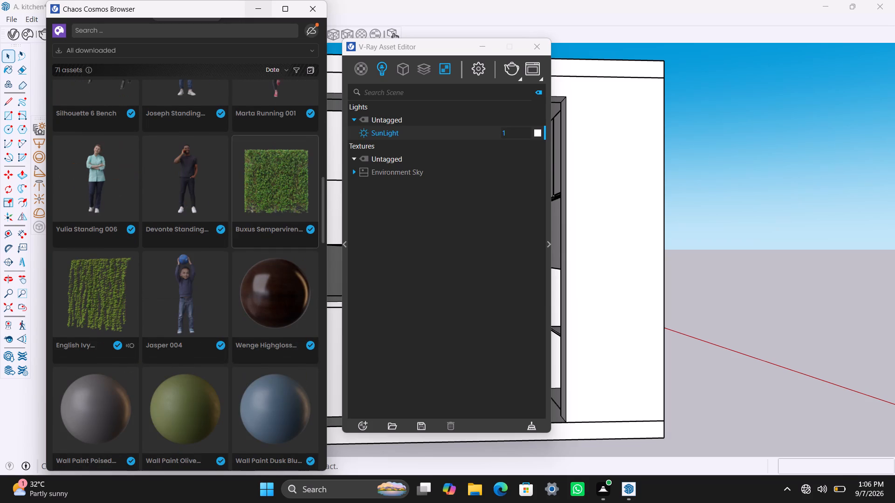
scroll(256, 302, "down", 4)
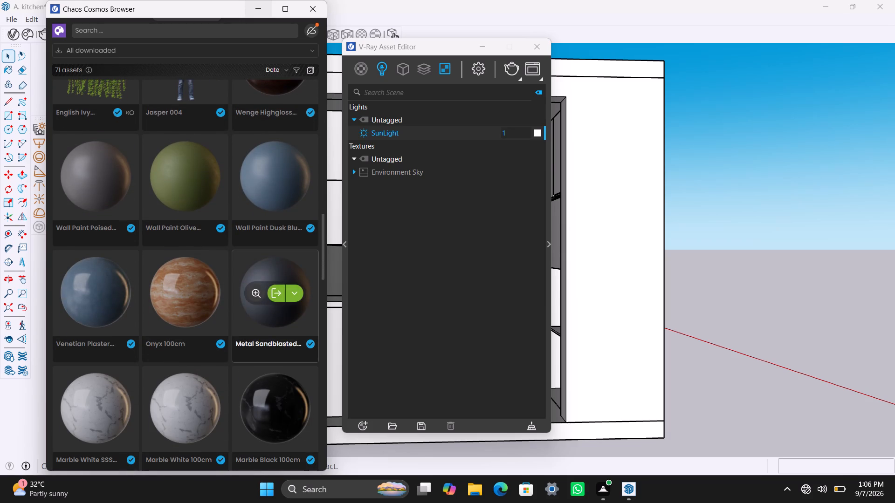
scroll(259, 301, "down", 2)
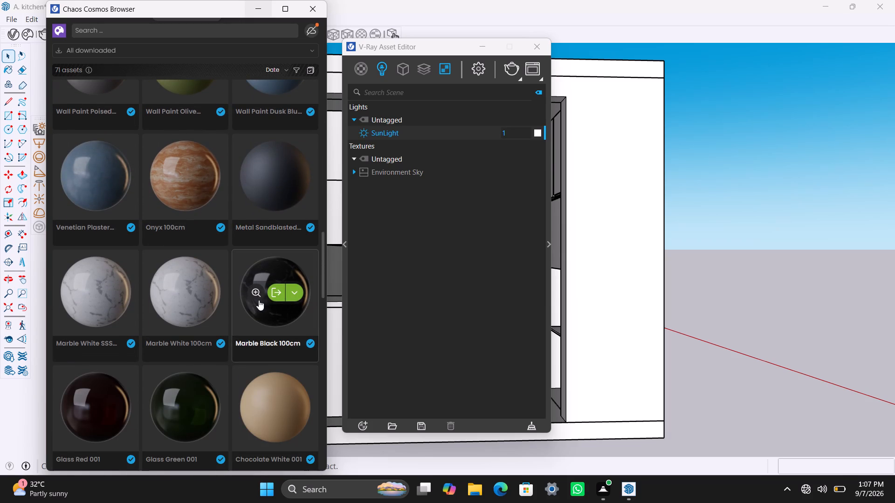
scroll(259, 300, "down", 5)
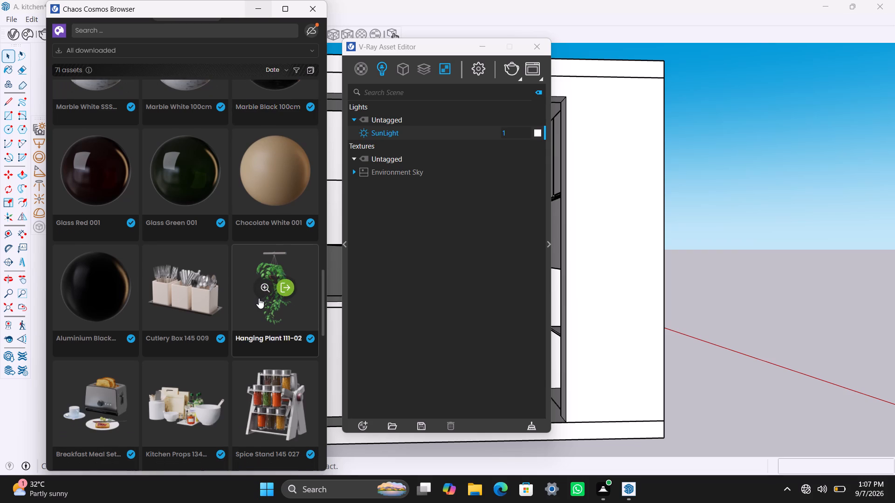
scroll(259, 298, "down", 7)
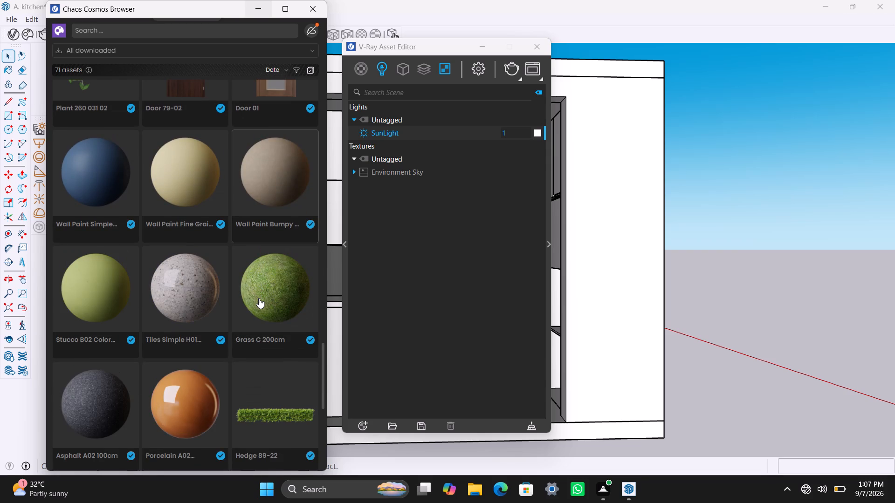
scroll(259, 298, "down", 8)
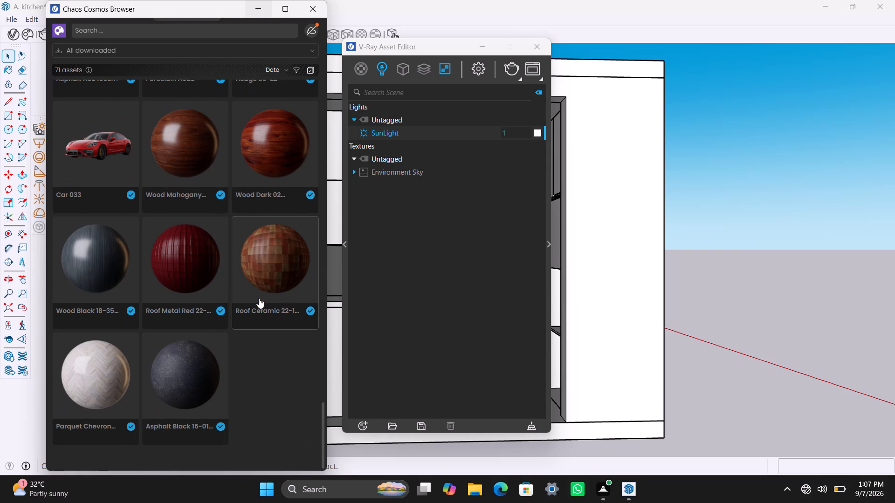
scroll(259, 298, "down", 4)
scroll(249, 277, "up", 8)
scroll(261, 184, "up", 9)
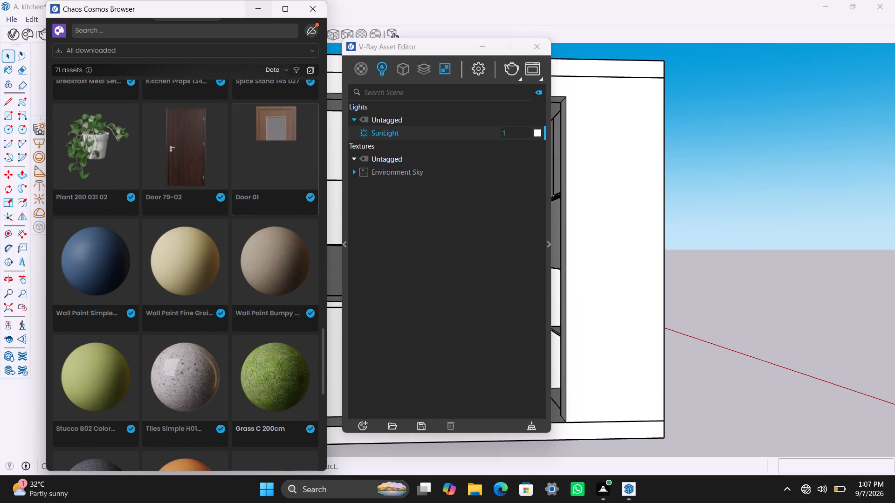
scroll(261, 183, "up", 20)
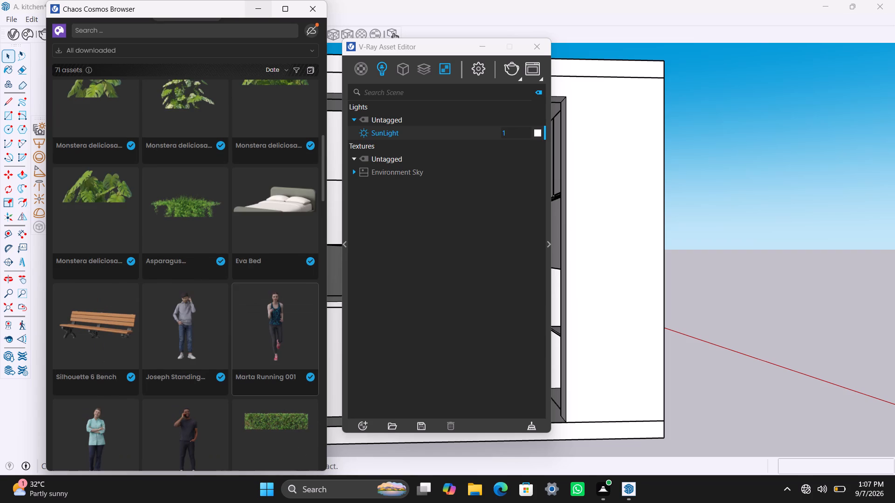
scroll(261, 182, "up", 17)
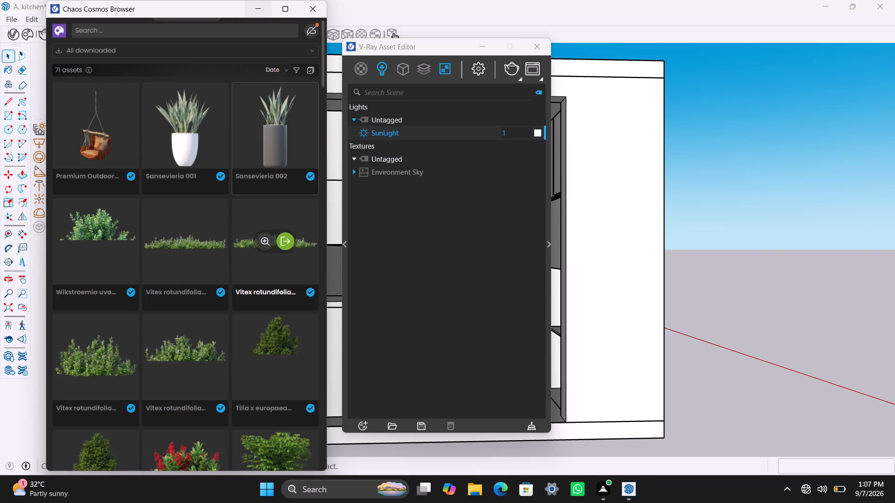
Check the downloaded materials in the Ceramic & porcelain and Various categories, and close the Cosmos browser.
left_click(231, 52)
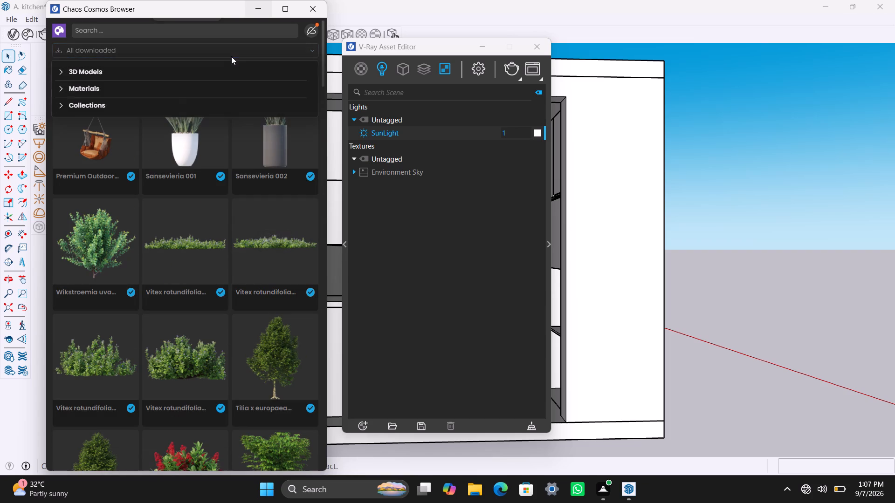
left_click(202, 81)
left_click(59, 83)
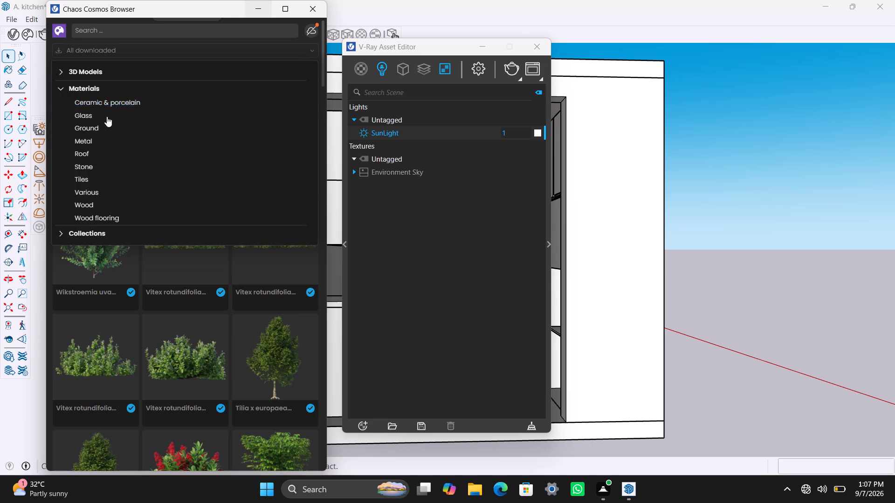
left_click(104, 102)
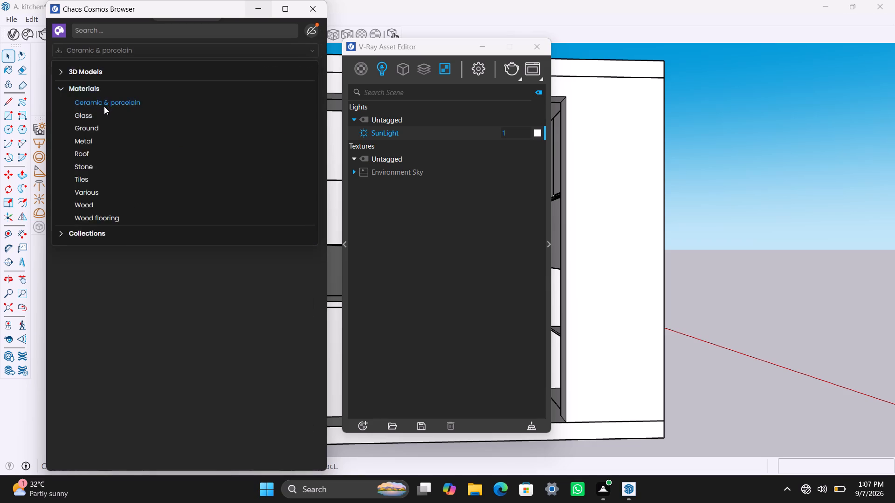
left_click(264, 47)
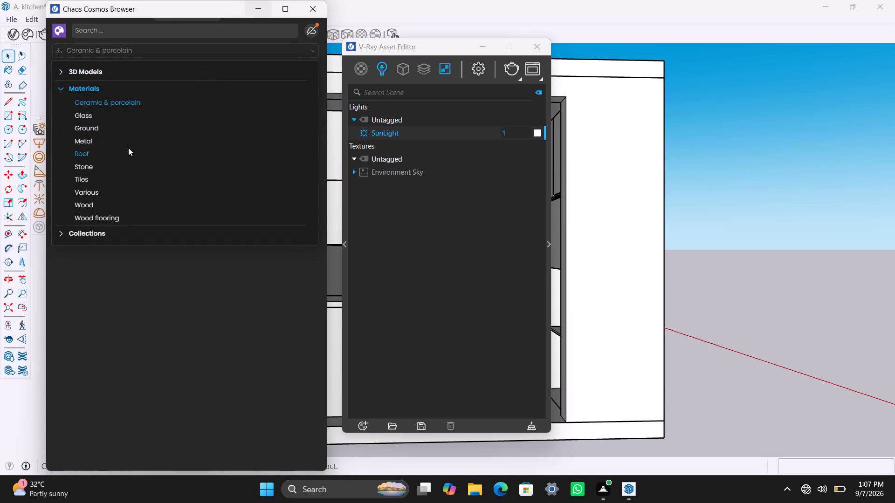
left_click(102, 190)
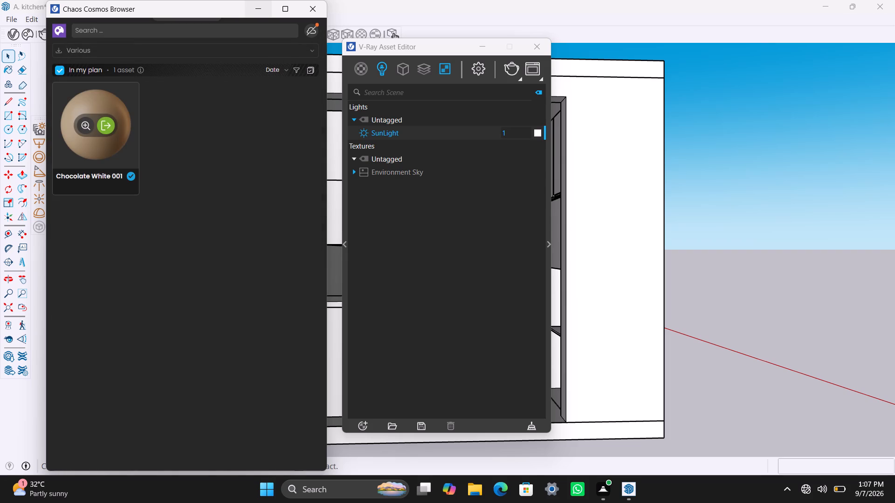
left_click(278, 50)
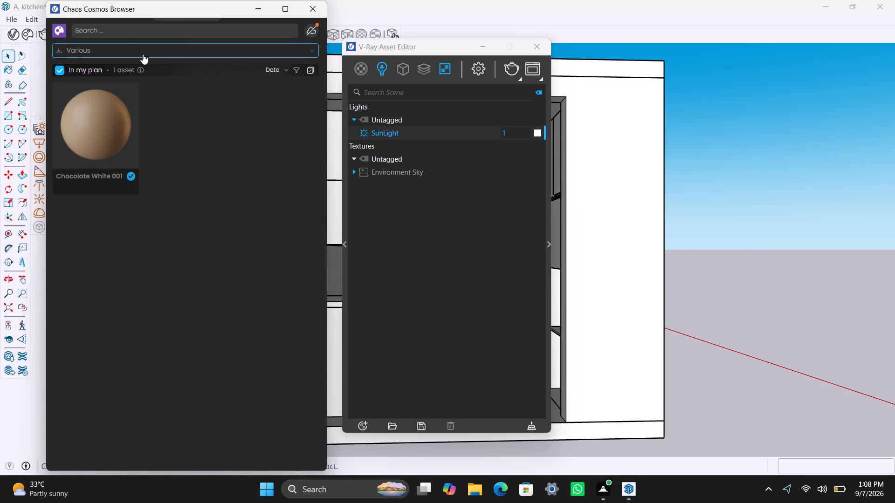
left_click(309, 47)
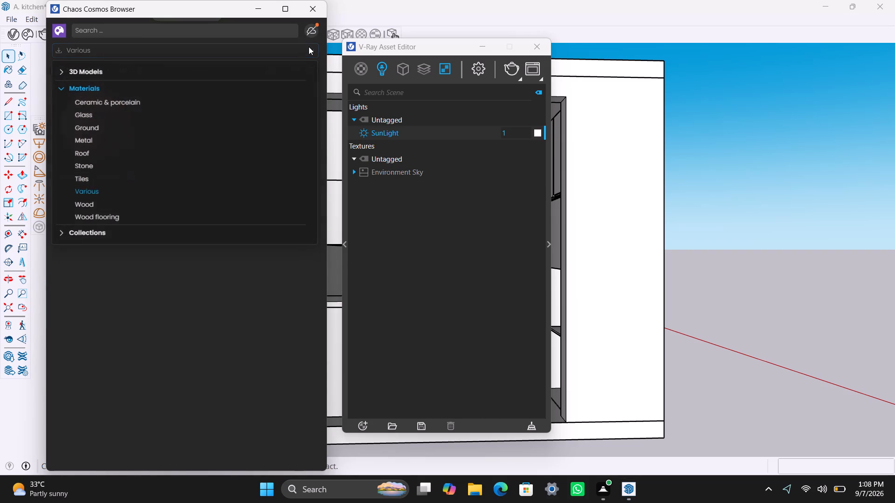
left_click(315, 49)
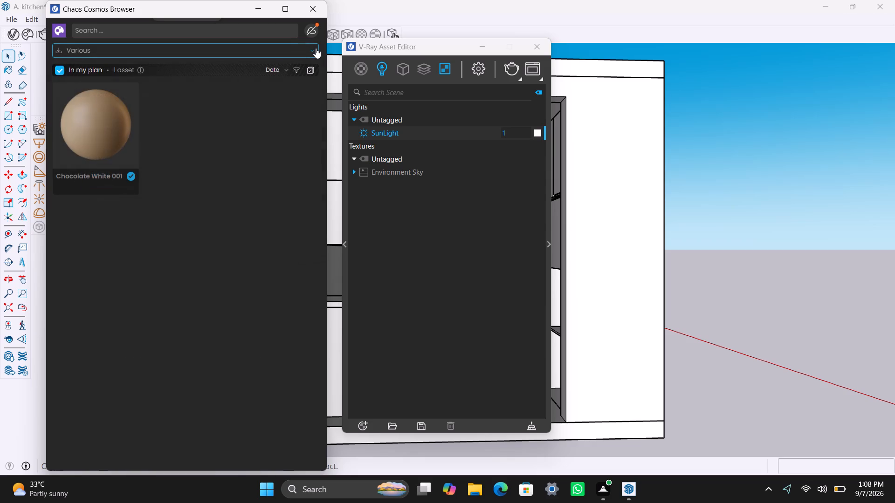
double_click(316, 48)
left_click(316, 48)
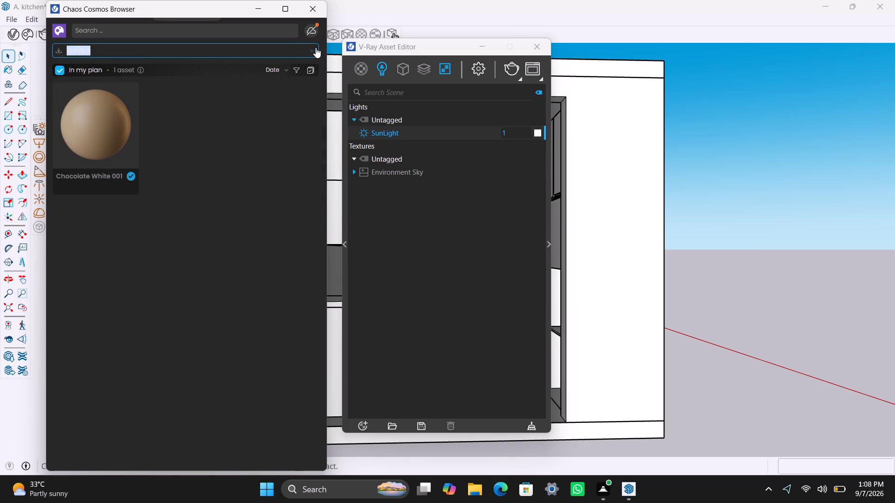
left_click(316, 12)
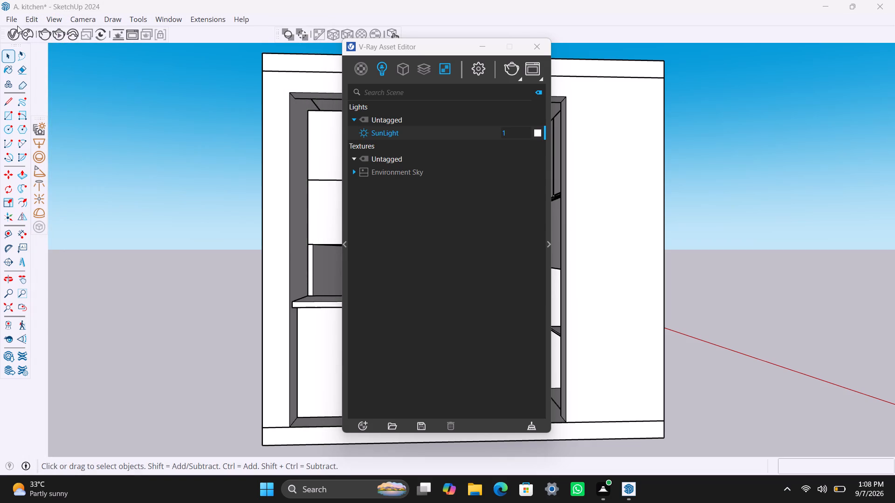
Reopen the Chaos Cosmos browser and check its settings for the assets download folder and proxy connection.
left_click(27, 27)
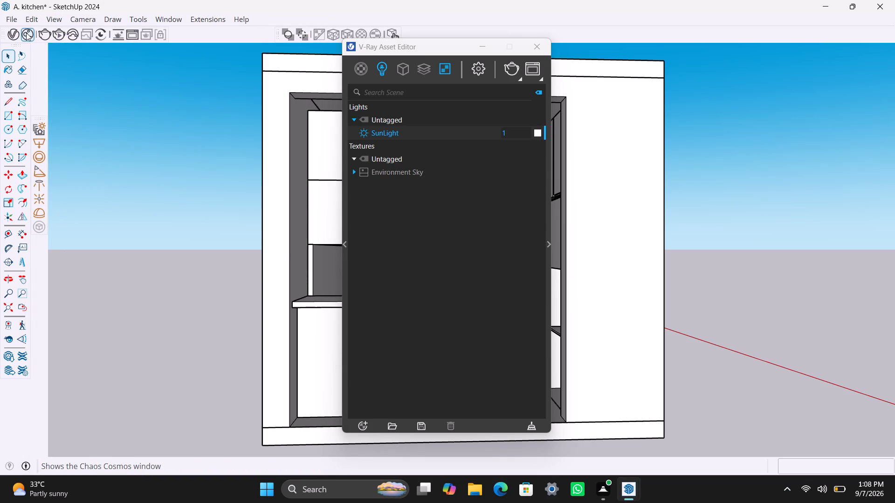
left_click(30, 34)
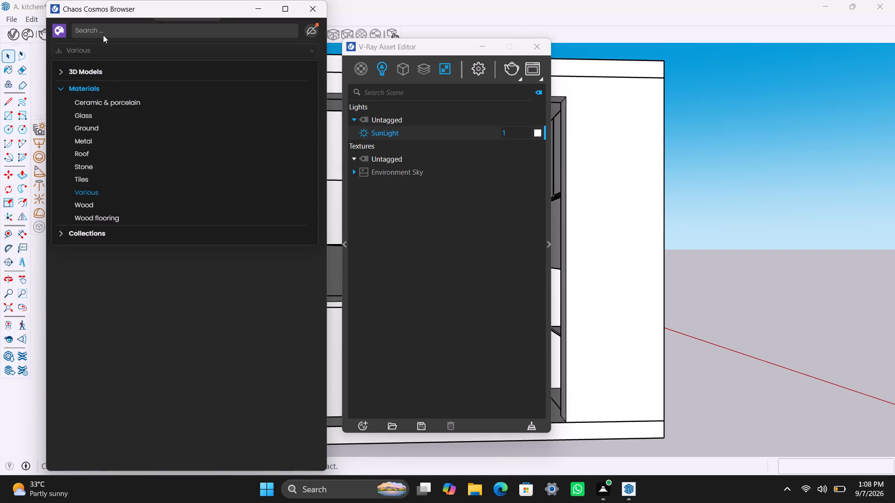
left_click(314, 22)
left_click(311, 26)
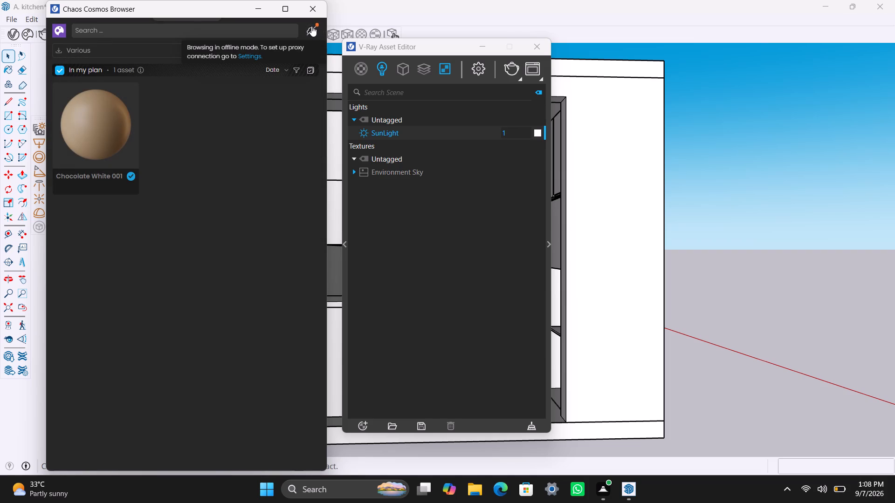
left_click(254, 54)
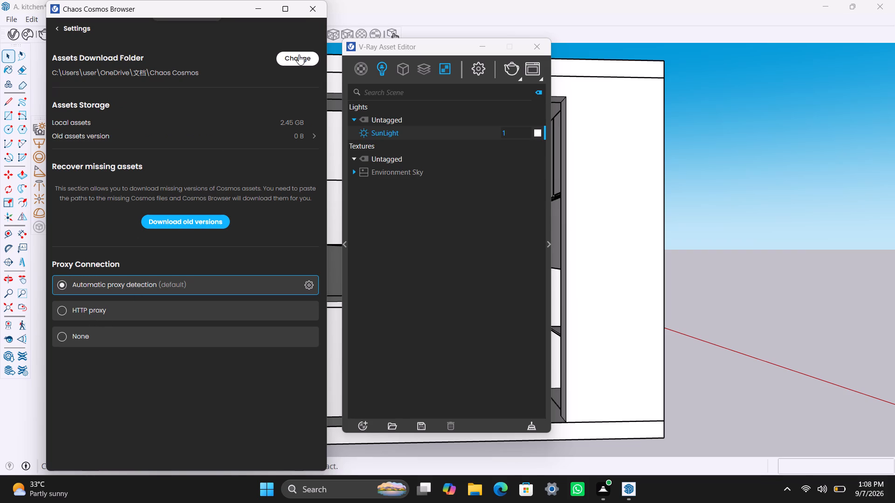
left_click(283, 57)
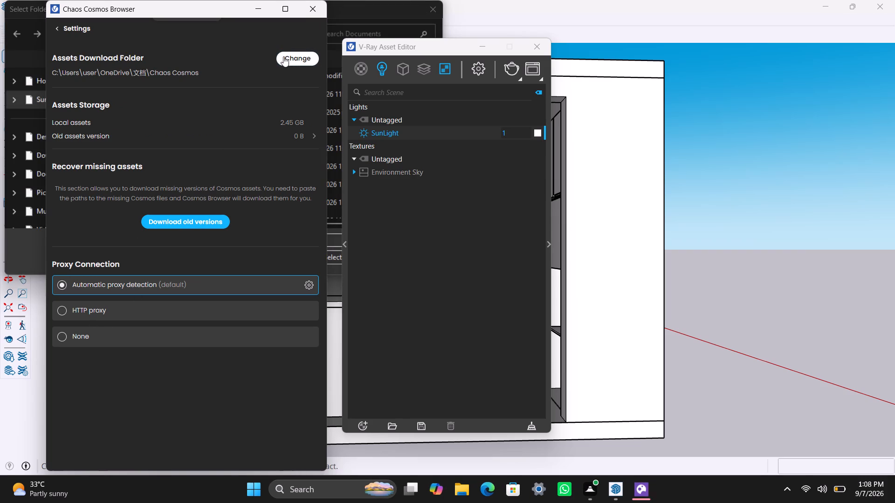
left_click(428, 8)
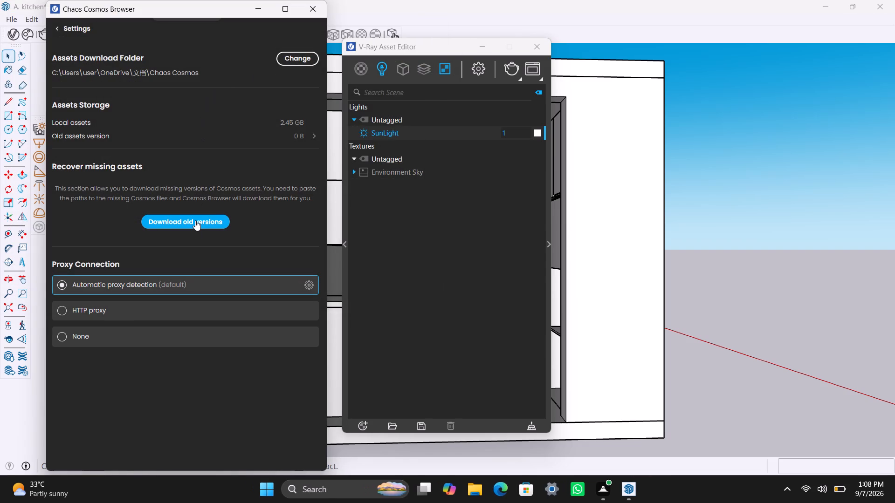
left_click(56, 24)
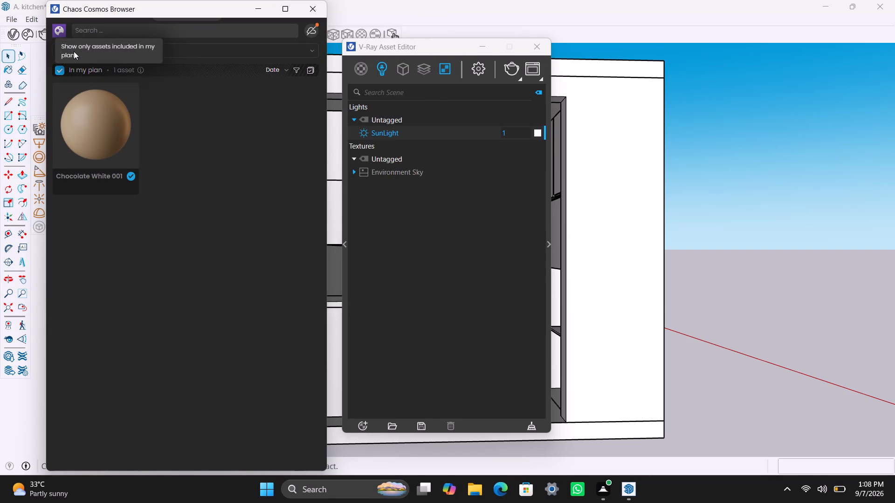
Switch the Cosmos browser from the Various materials to the downloaded 3D Models and view its subcategories.
left_click(126, 67)
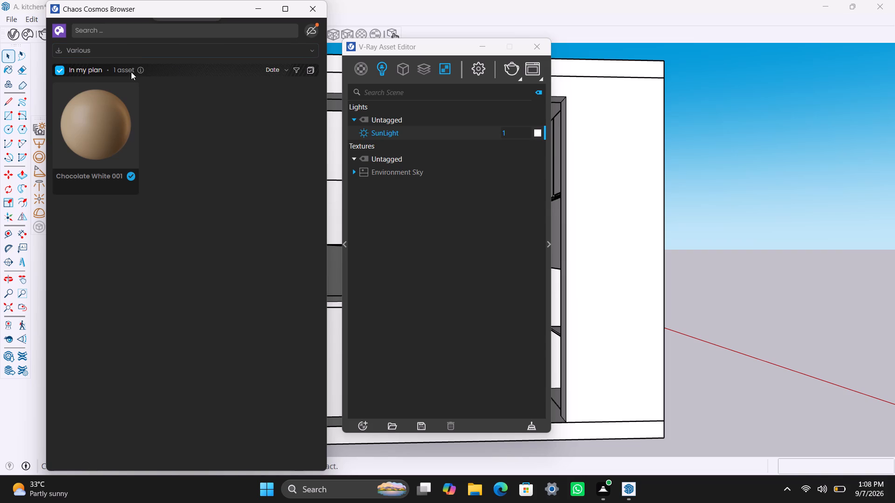
left_click_drag(138, 65, 143, 65)
double_click(165, 64)
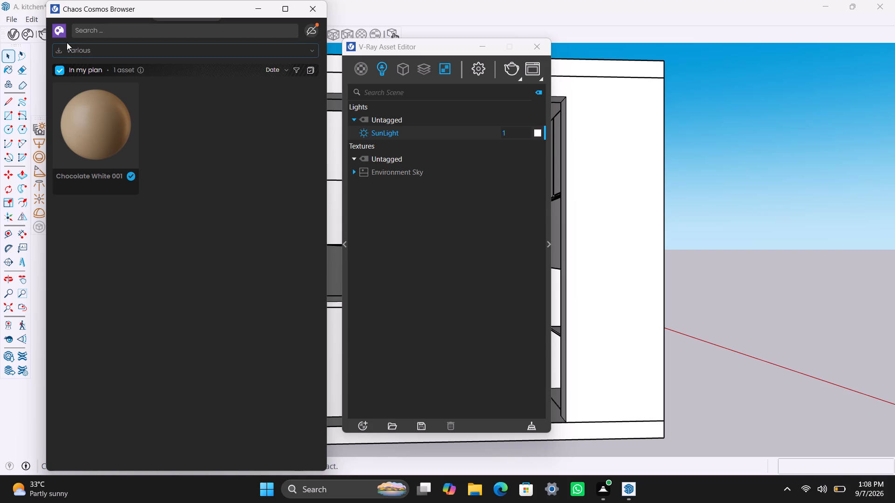
left_click(63, 44)
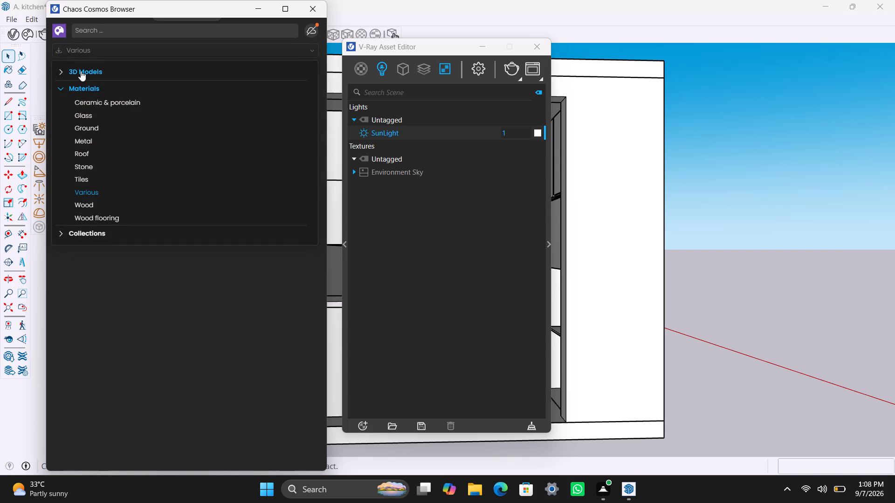
left_click(81, 70)
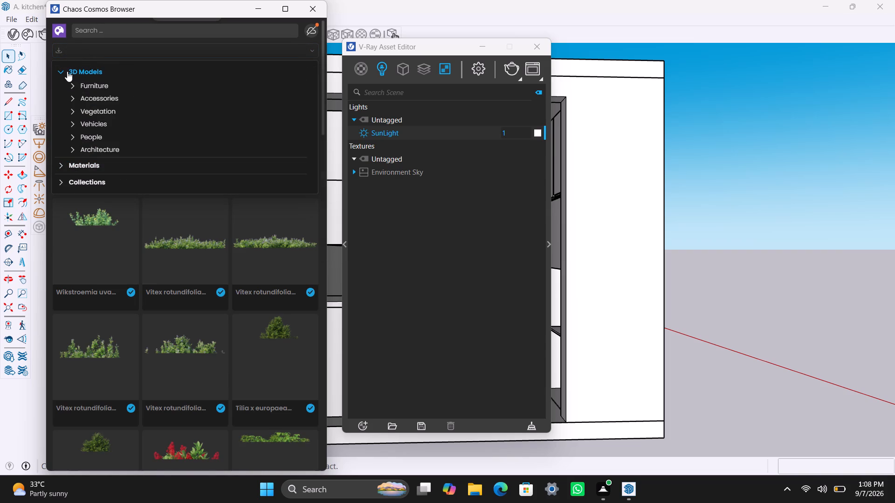
triple_click(66, 69)
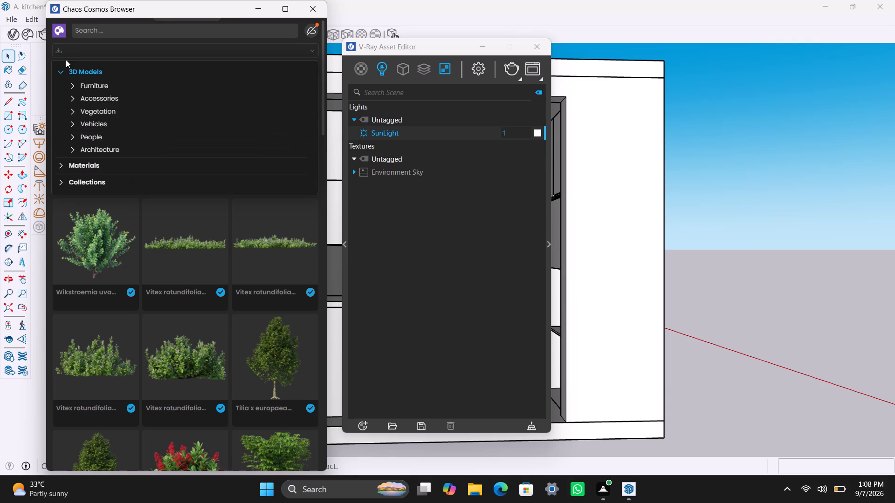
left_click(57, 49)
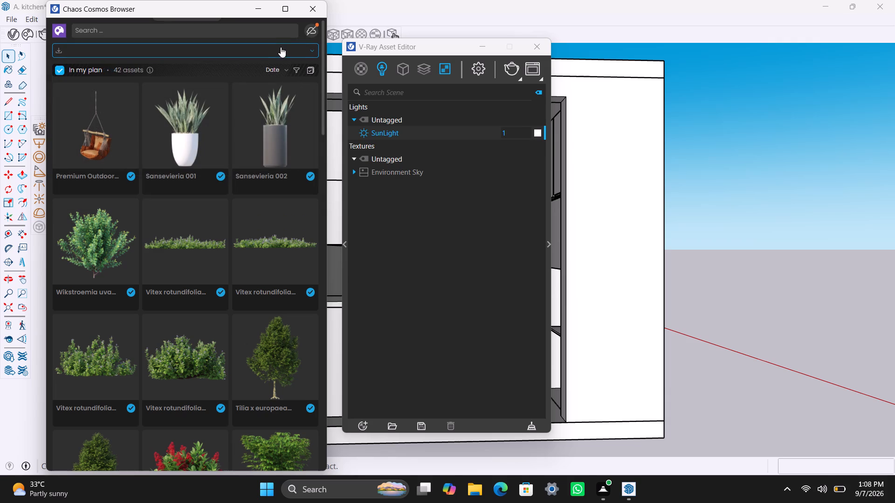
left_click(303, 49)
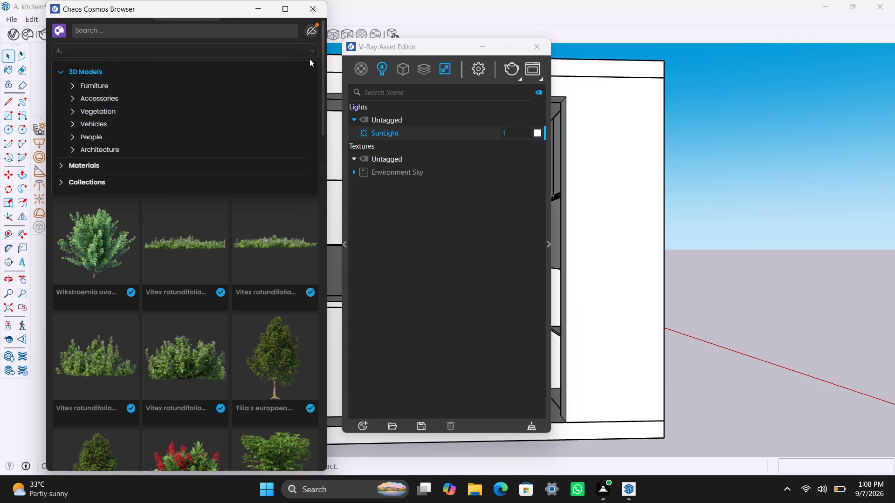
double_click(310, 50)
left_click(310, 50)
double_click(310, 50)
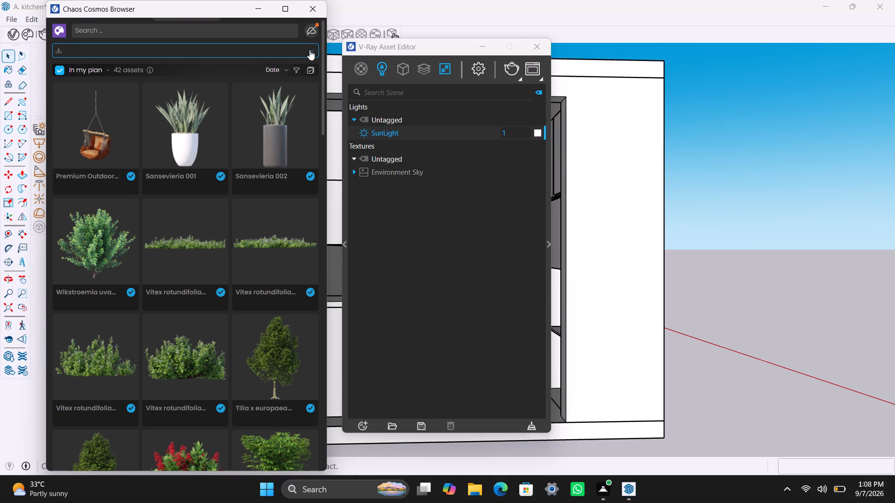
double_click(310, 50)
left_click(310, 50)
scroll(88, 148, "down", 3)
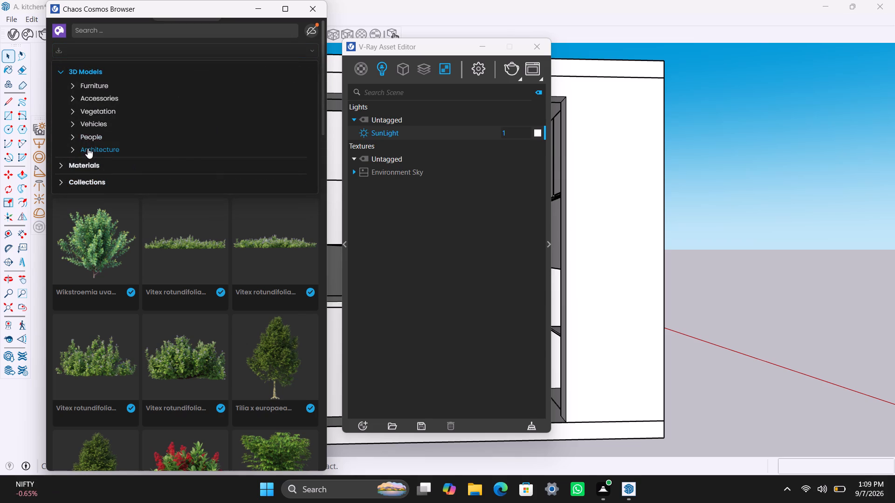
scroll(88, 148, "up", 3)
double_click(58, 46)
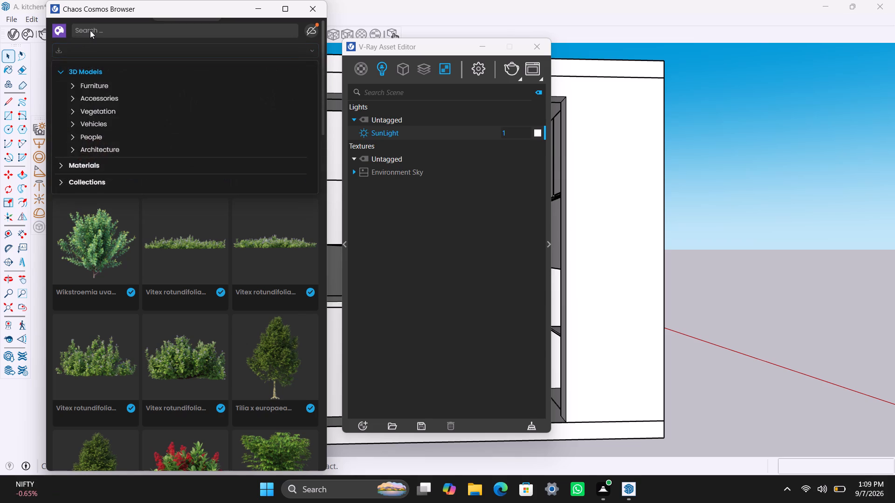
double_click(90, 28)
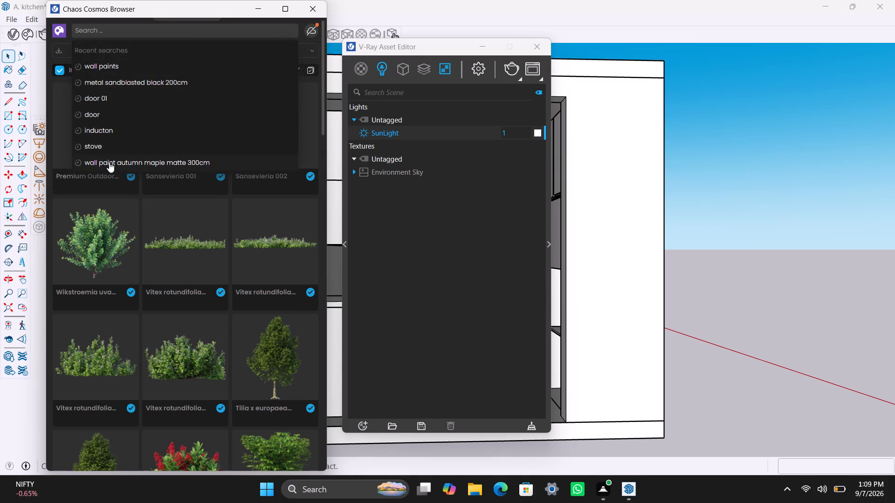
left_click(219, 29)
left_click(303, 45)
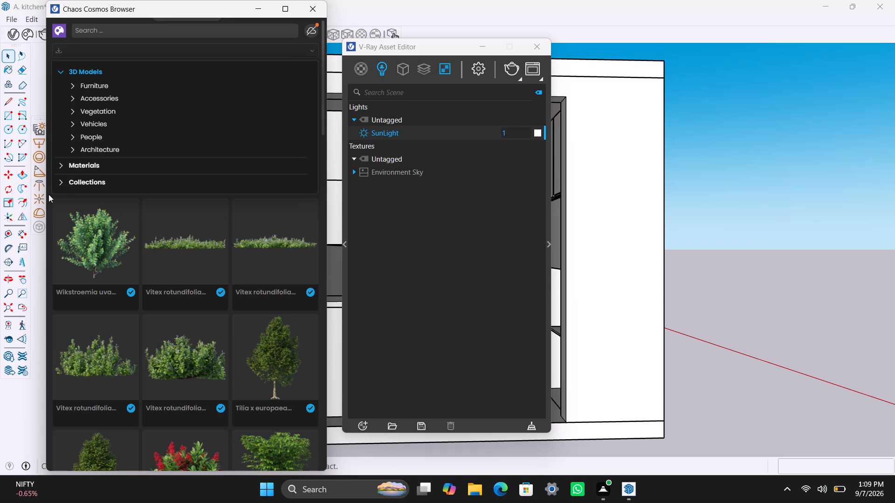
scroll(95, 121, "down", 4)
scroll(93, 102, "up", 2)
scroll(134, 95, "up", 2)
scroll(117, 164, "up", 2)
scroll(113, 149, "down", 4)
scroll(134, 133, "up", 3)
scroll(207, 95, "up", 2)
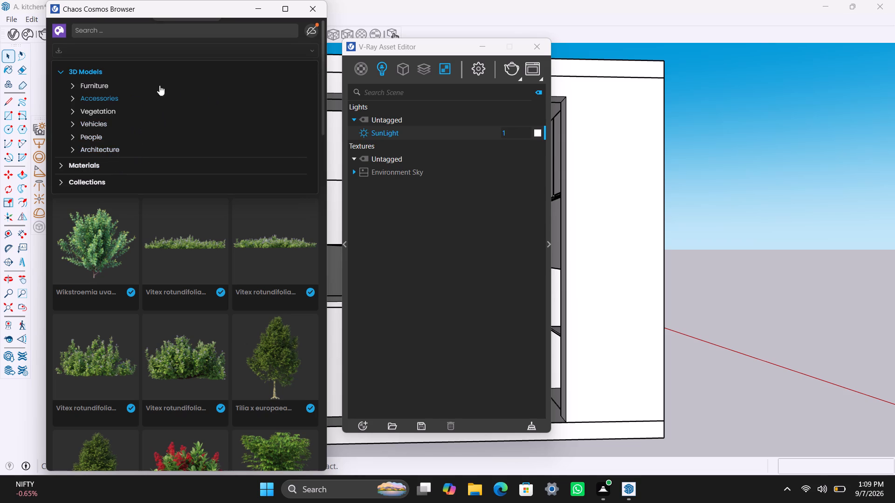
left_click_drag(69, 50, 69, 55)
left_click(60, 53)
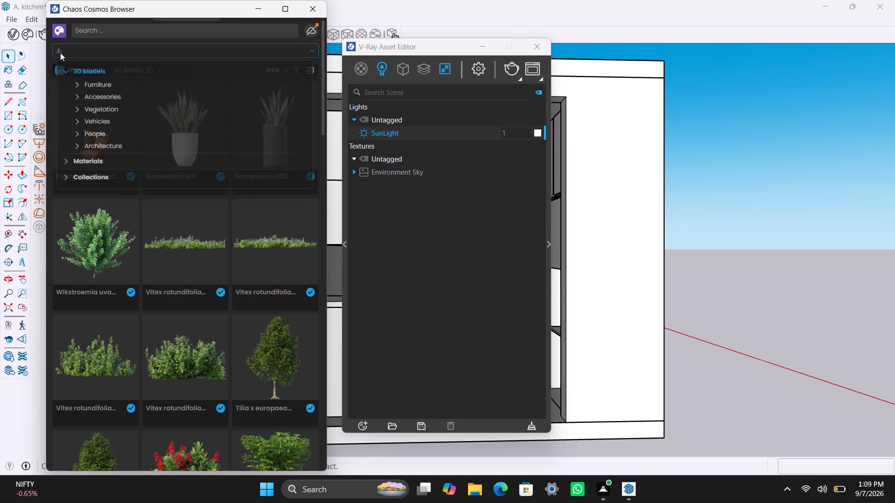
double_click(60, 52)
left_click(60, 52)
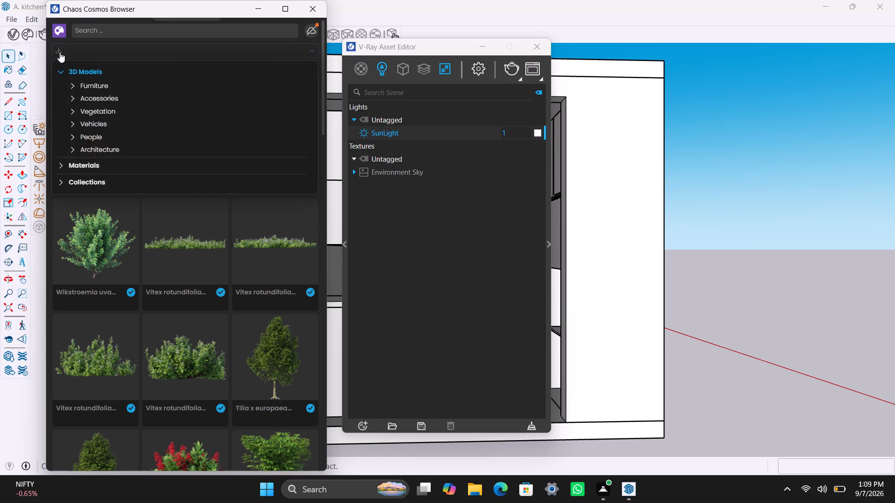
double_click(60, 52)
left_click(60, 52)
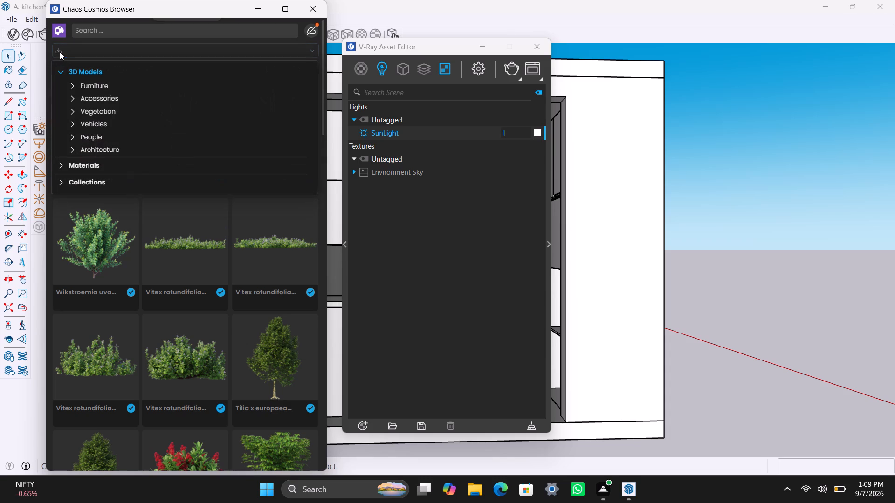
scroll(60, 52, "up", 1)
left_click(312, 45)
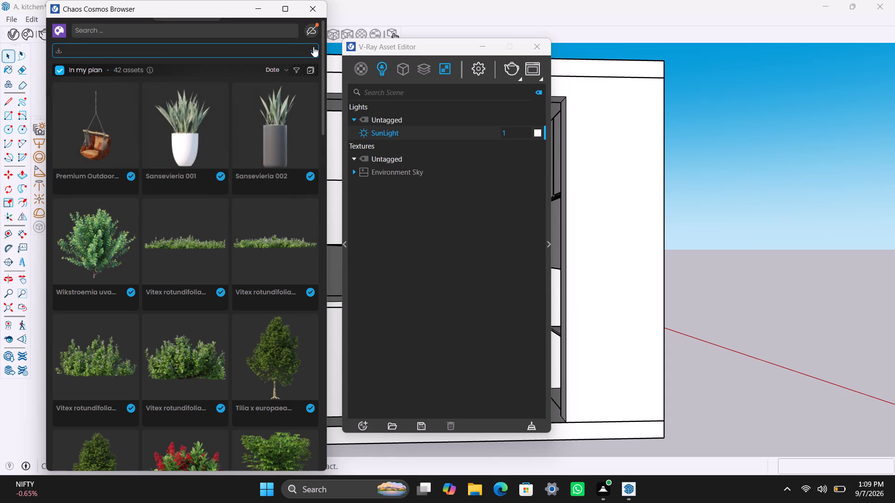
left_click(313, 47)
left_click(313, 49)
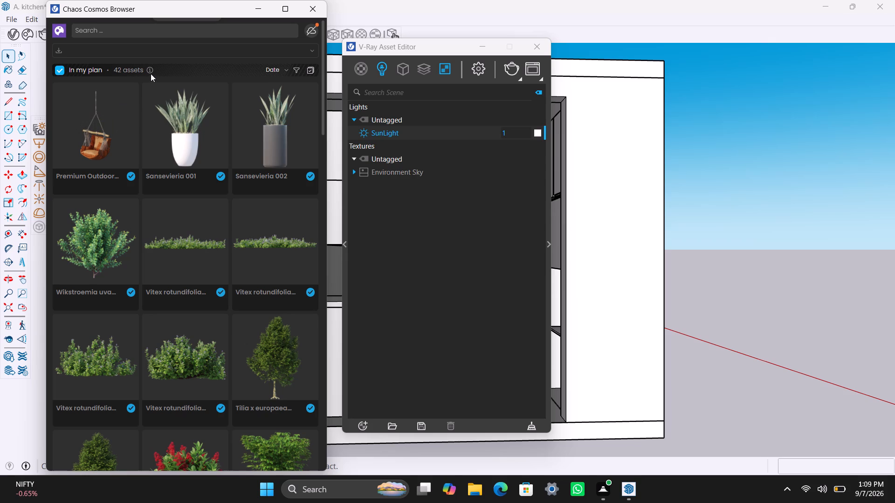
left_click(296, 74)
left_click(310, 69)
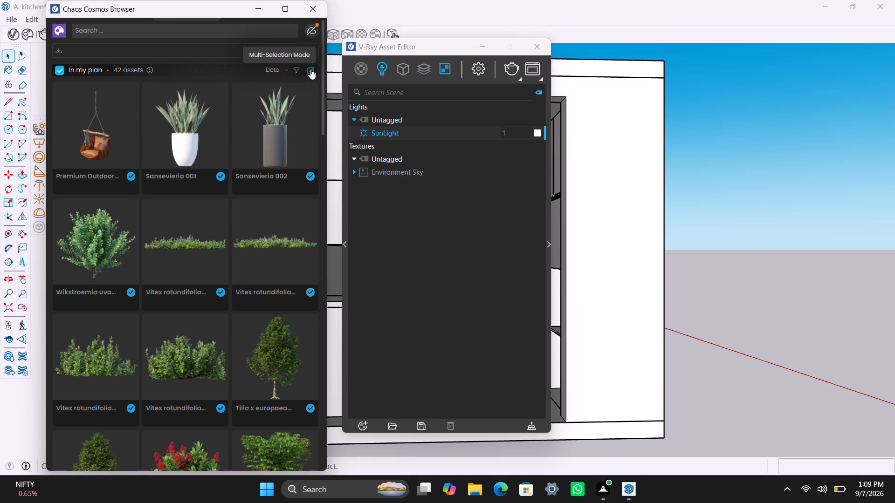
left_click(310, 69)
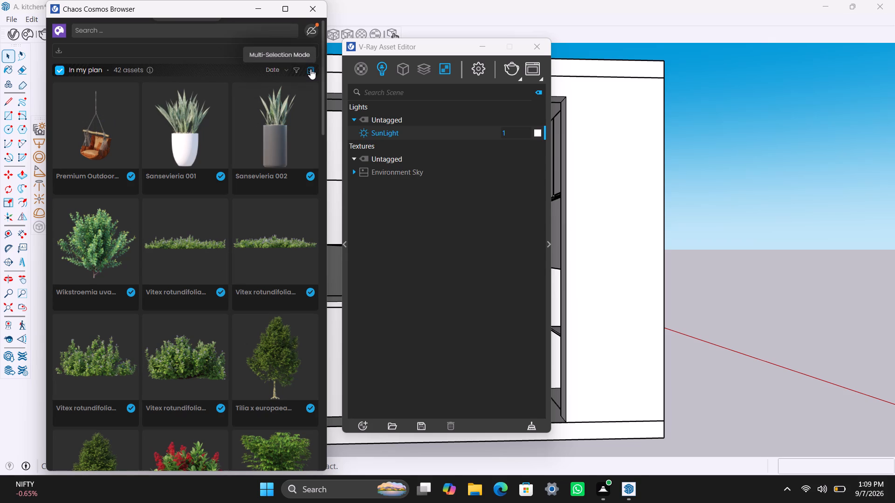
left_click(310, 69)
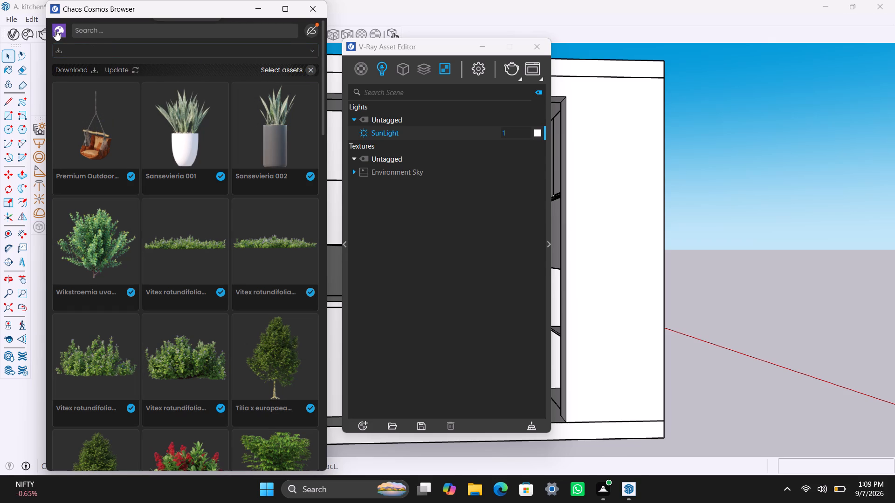
Return the Cosmos browser to all downloaded assets and check its recent searches, asset categories and options for going online.
left_click(55, 29)
left_click(96, 36)
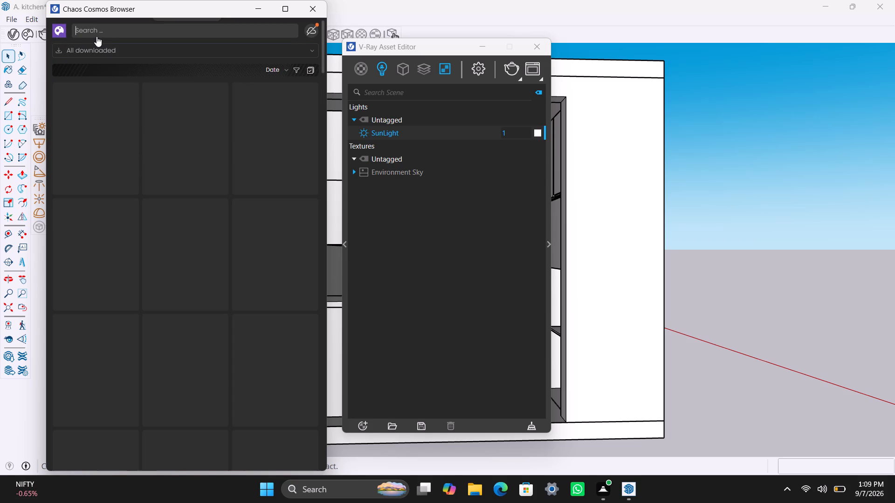
left_click(154, 49)
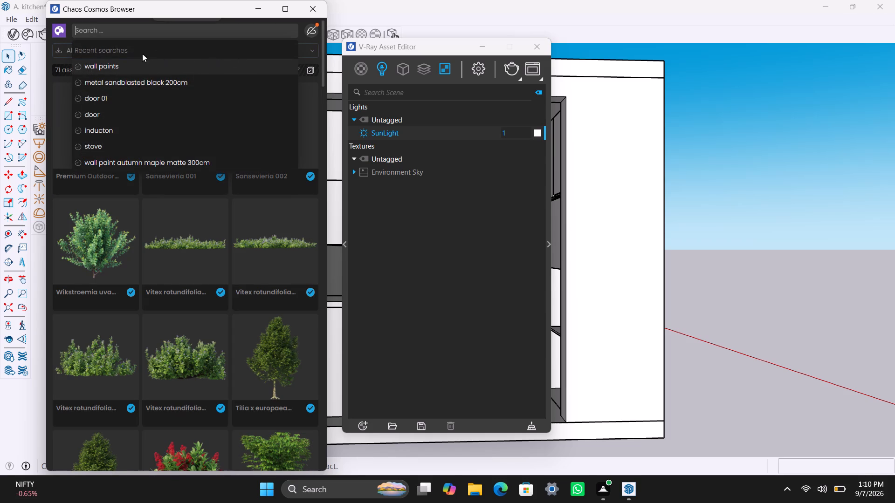
left_click(67, 47)
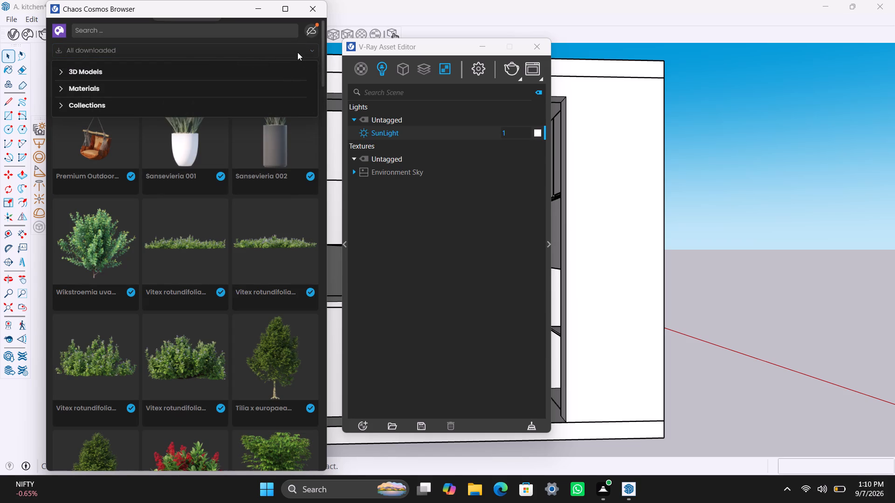
double_click(309, 46)
left_click(311, 32)
left_click(311, 31)
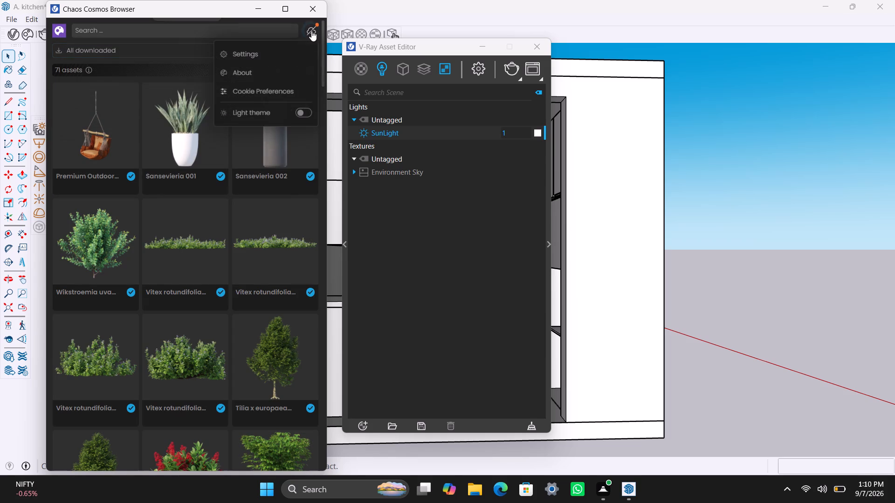
left_click(311, 30)
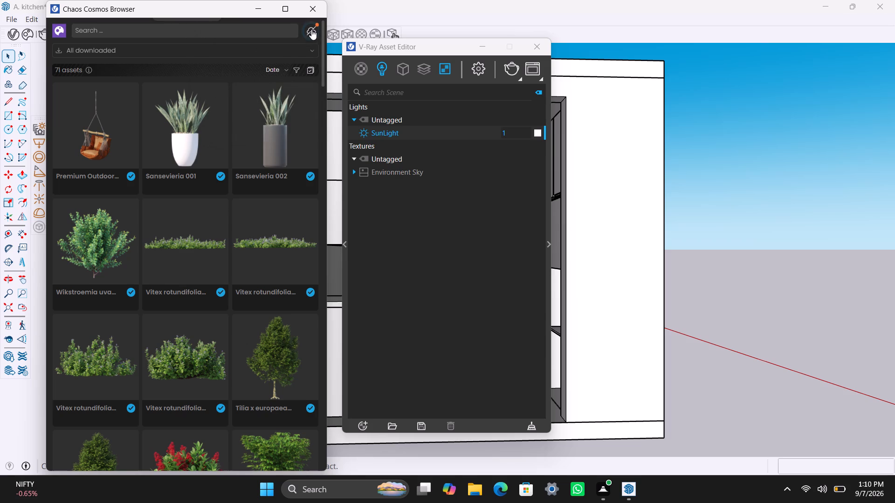
double_click(310, 27)
Search the downloaded Cosmos assets for "online", check the asset categories, and return to the full list of downloaded assets.
left_click(225, 32)
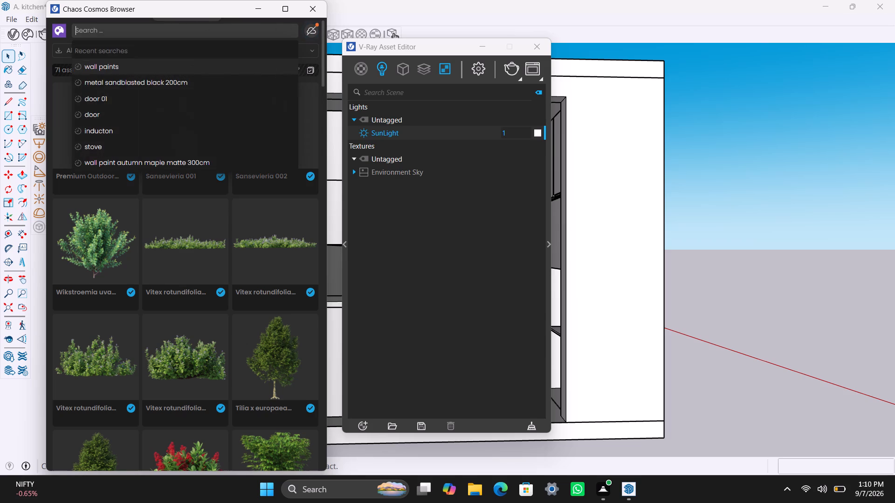
type("onli")
key("space")
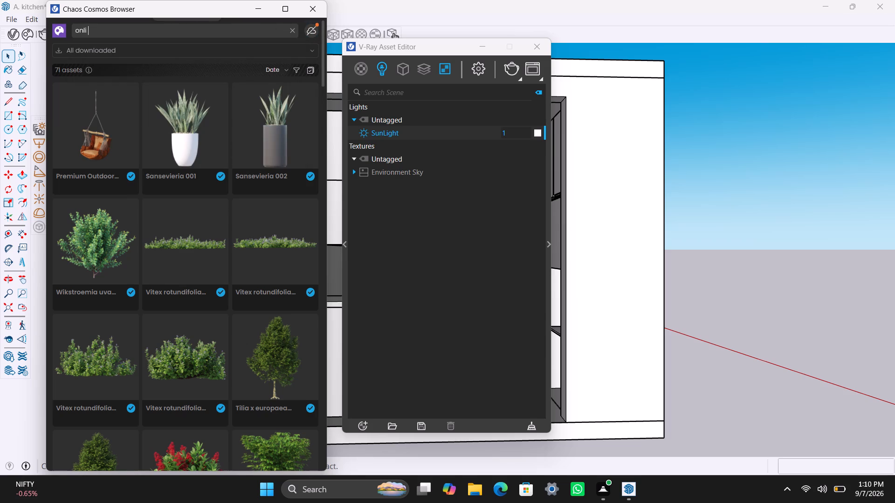
key("BackSpace")
key("e")
key("BackSpace")
key("n")
key("e")
key("Return")
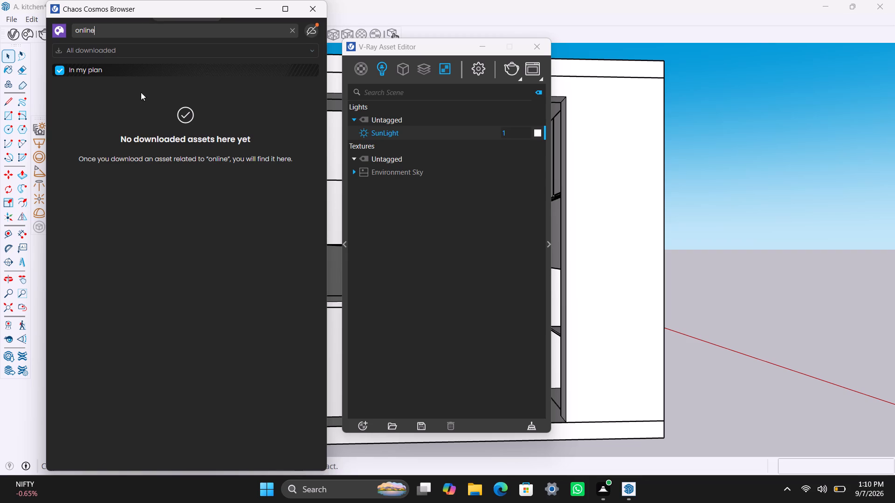
left_click(202, 70)
double_click(202, 70)
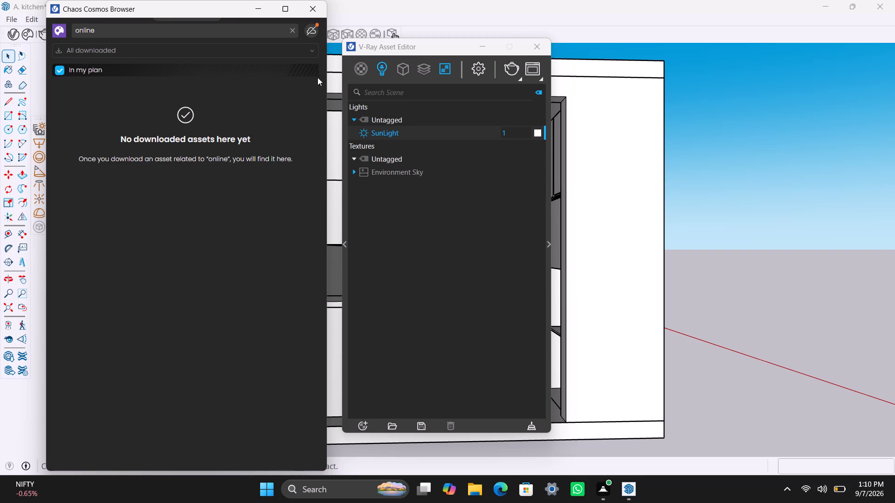
double_click(310, 71)
left_click(309, 47)
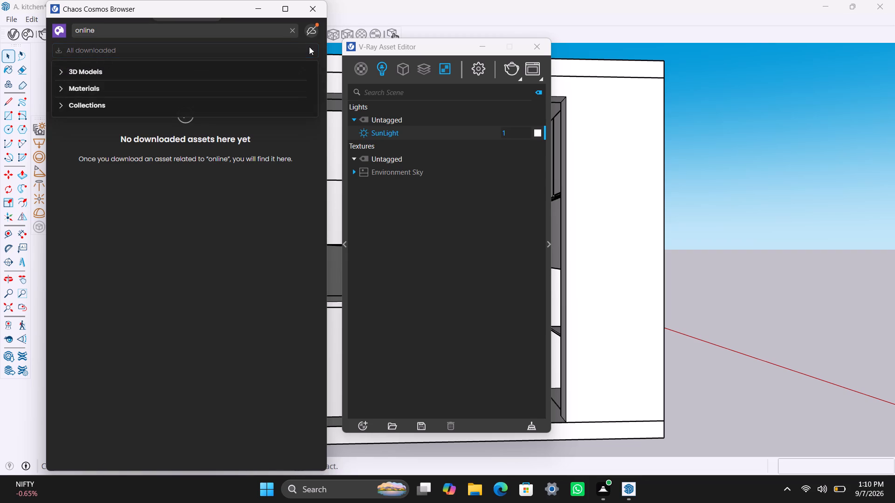
double_click(309, 47)
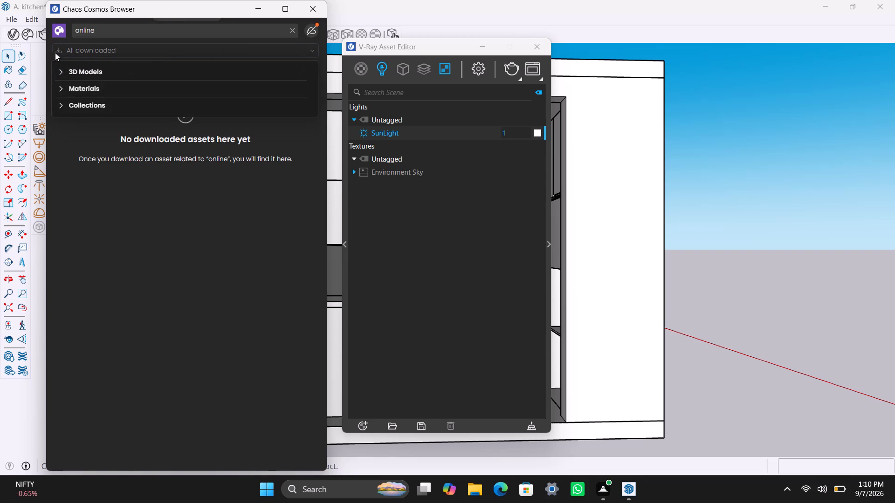
left_click(55, 50)
left_click(57, 32)
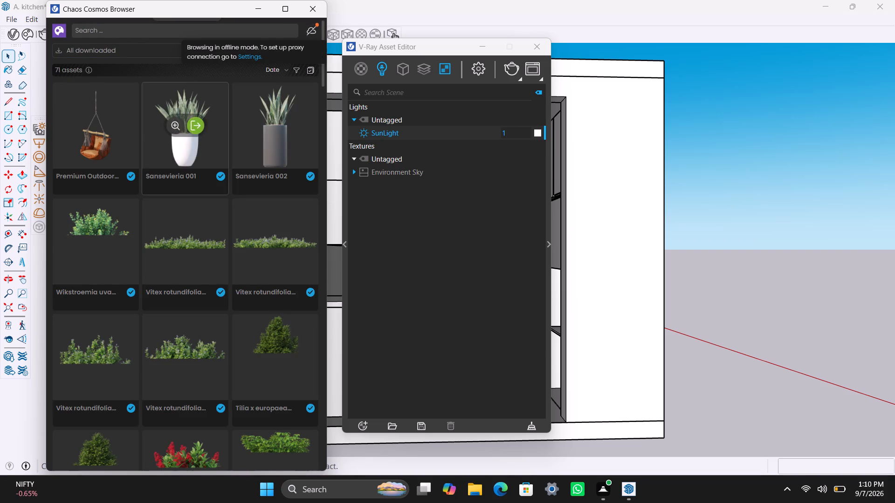
Import the downloaded Marble Black 100cm and Marble White 100cm materials into the scene.
scroll(132, 275, "down", 3)
scroll(135, 402, "down", 18)
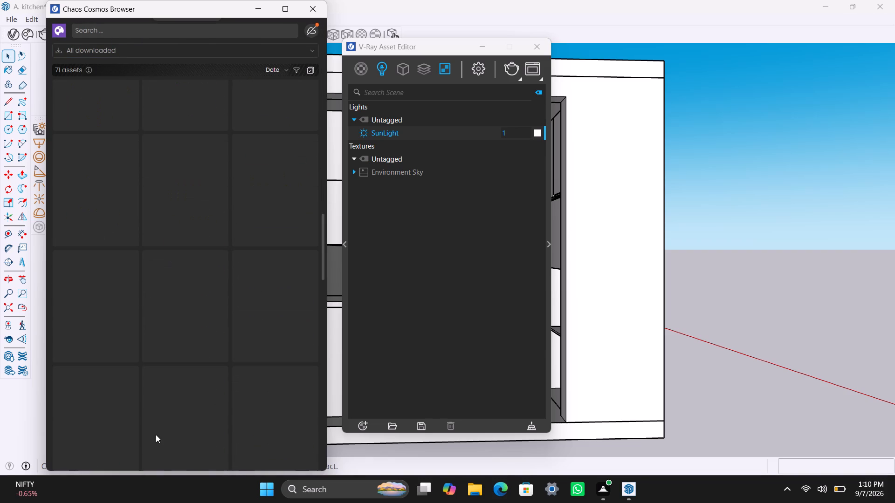
scroll(169, 395, "down", 3)
scroll(189, 449, "down", 4)
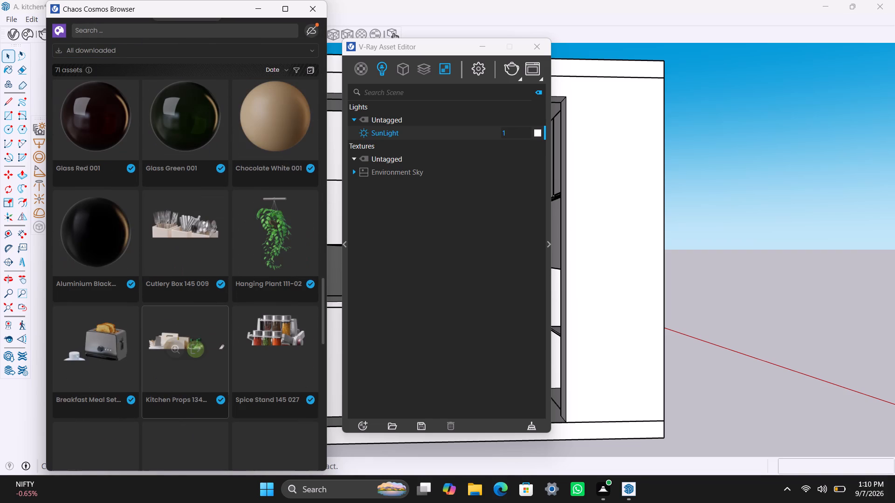
scroll(147, 394, "down", 4)
scroll(145, 395, "up", 1)
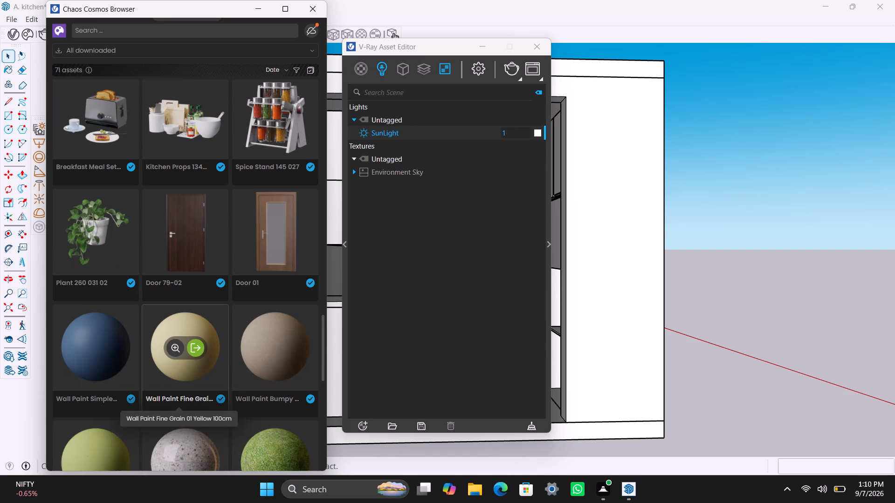
scroll(145, 385, "up", 8)
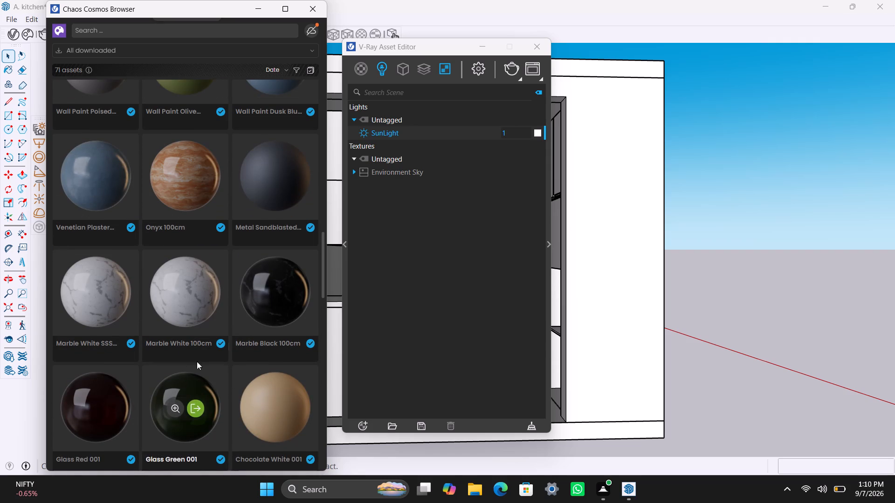
scroll(268, 315, "up", 1)
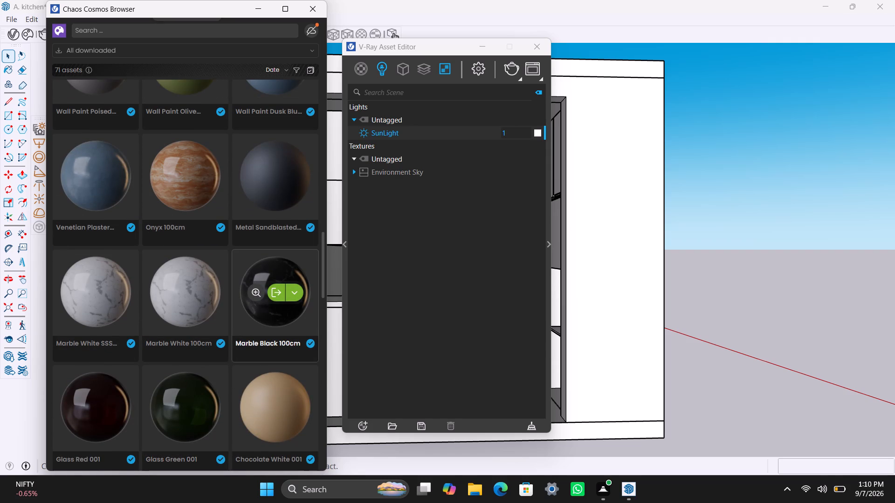
left_click(276, 347)
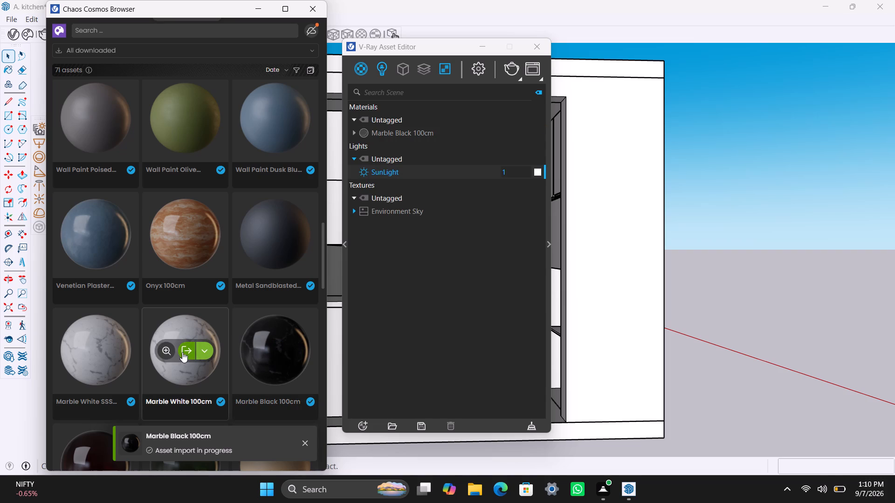
left_click(182, 352)
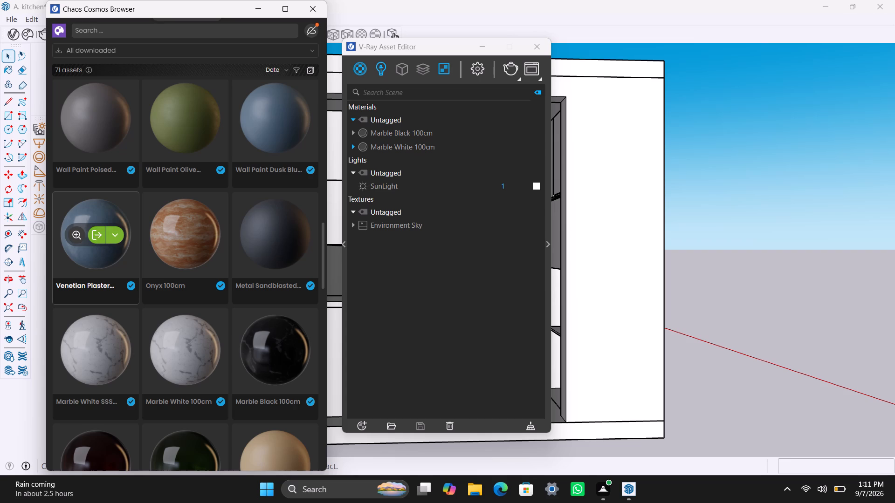
Import the downloaded Aluminium Black Anodized Fingerprints 15cm and Glass Red 001 materials into the scene.
scroll(103, 265, "down", 5)
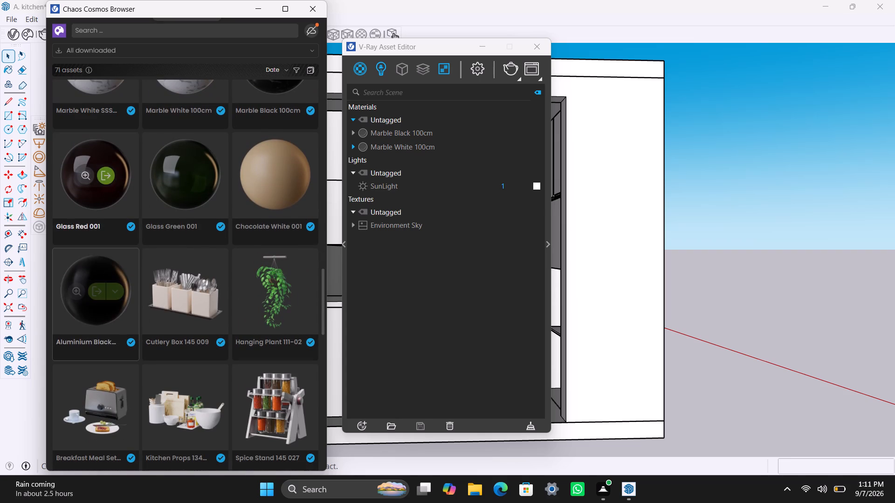
scroll(106, 288, "down", 3)
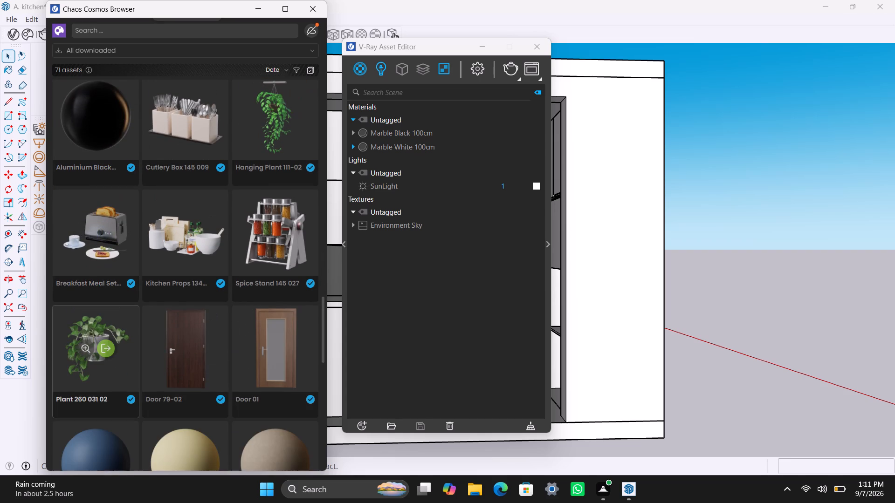
scroll(134, 321, "up", 1)
scroll(131, 252, "up", 1)
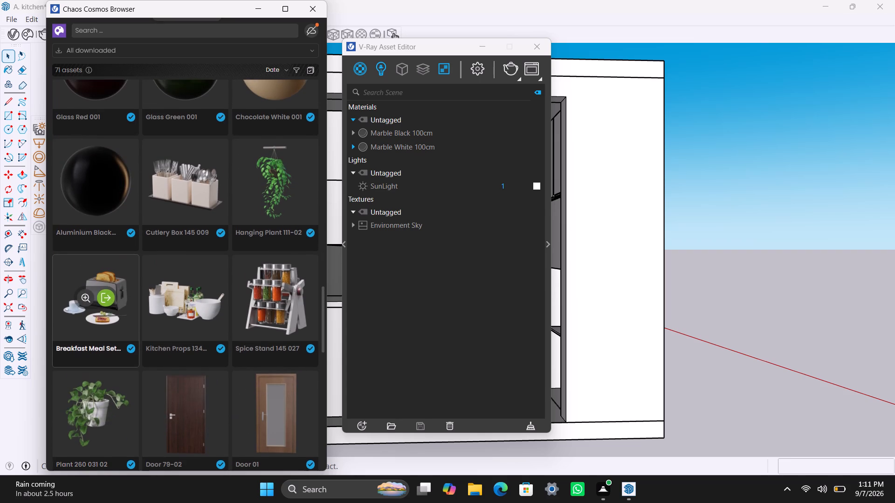
left_click(94, 233)
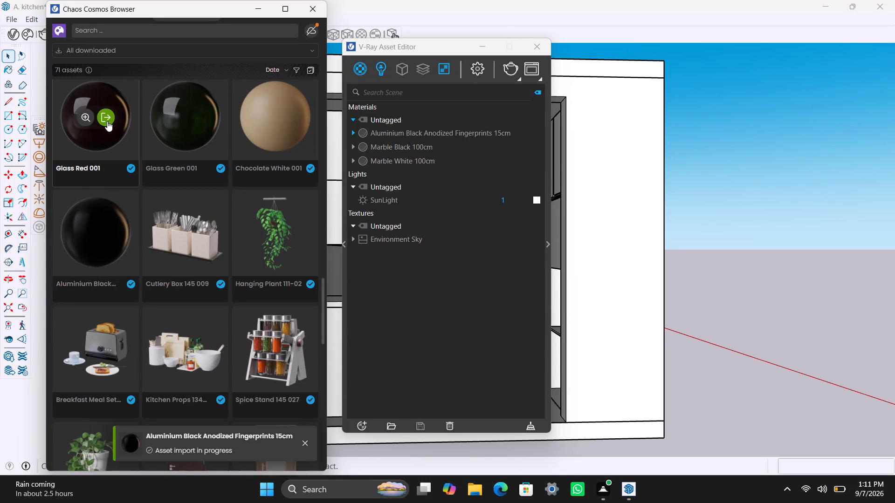
left_click(107, 119)
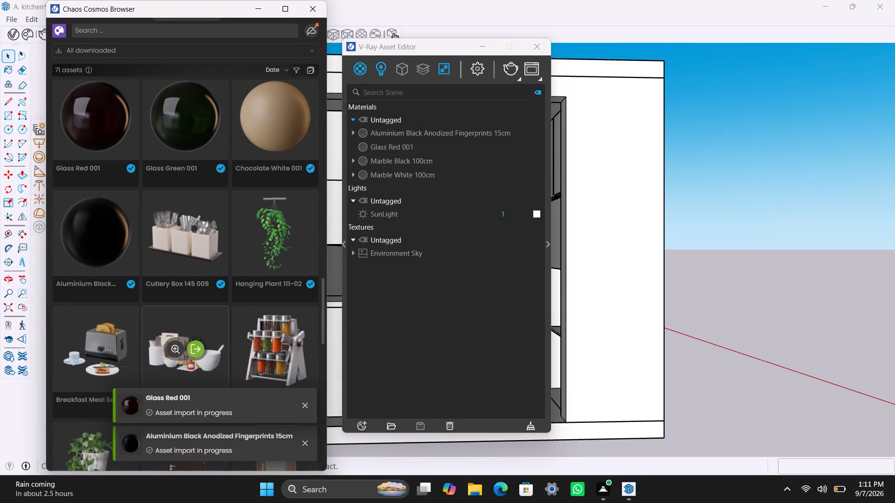
Look through the full list of downloaded Cosmos assets for further materials and models suited to the kitchen.
scroll(207, 354, "down", 6)
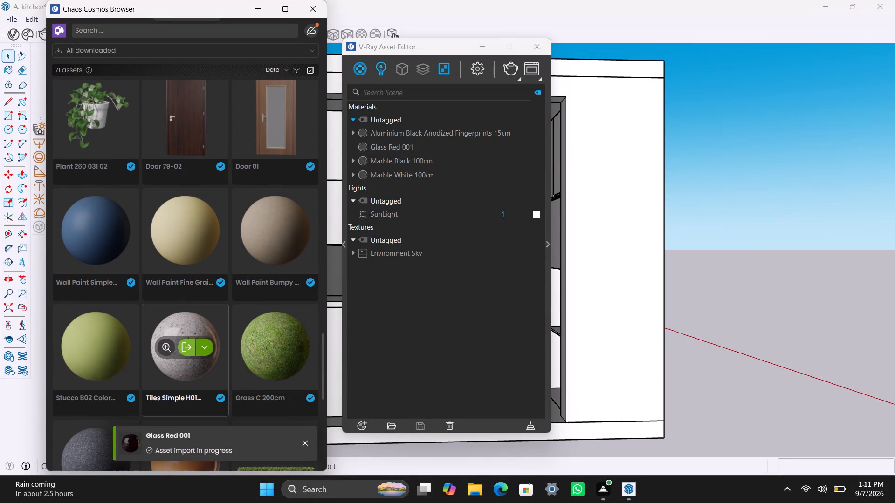
scroll(210, 315, "down", 4)
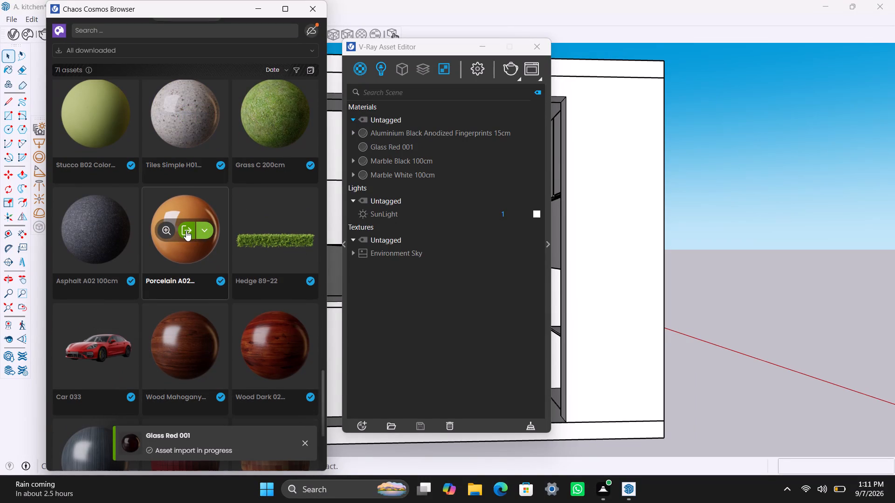
scroll(210, 343, "down", 3)
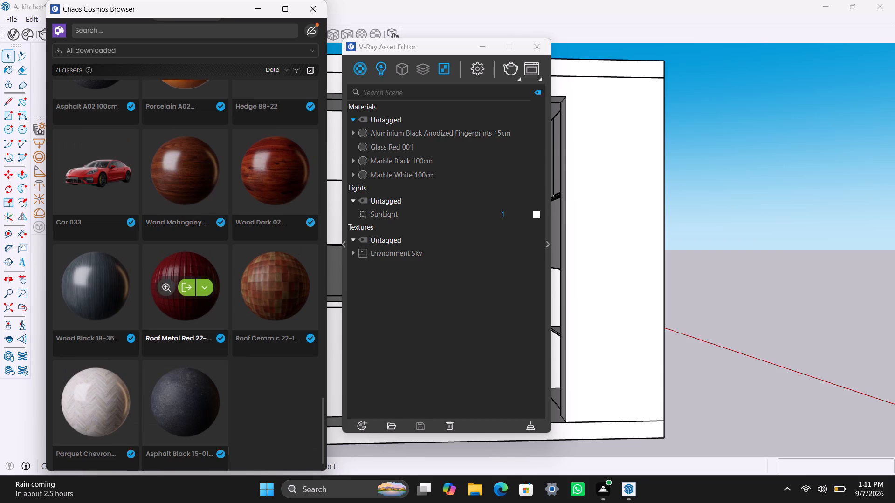
scroll(234, 397, "down", 3)
scroll(232, 396, "up", 2)
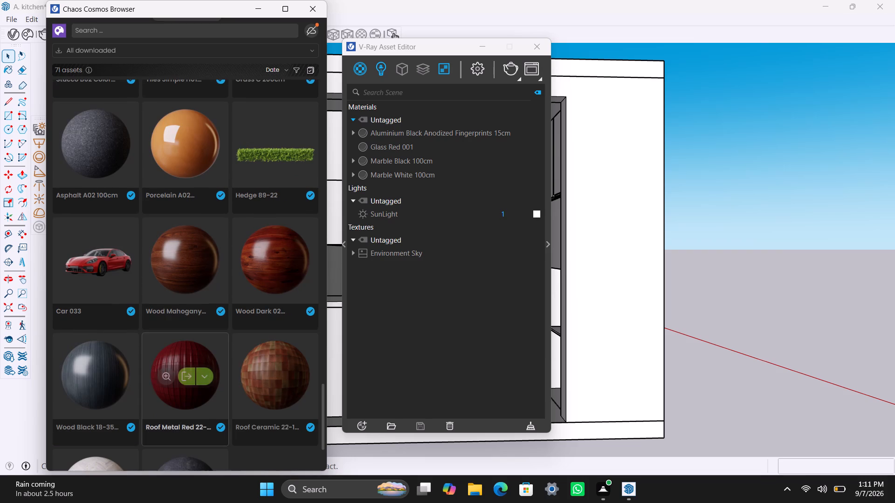
scroll(226, 358, "up", 3)
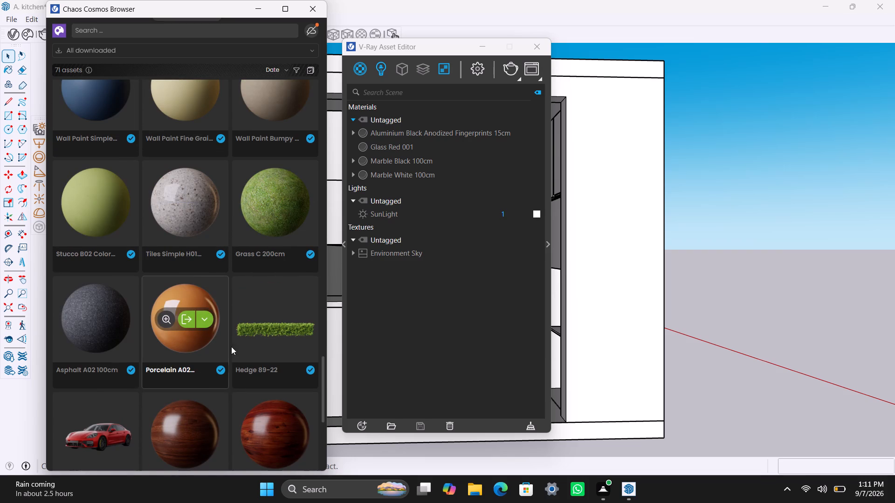
scroll(225, 257, "up", 1)
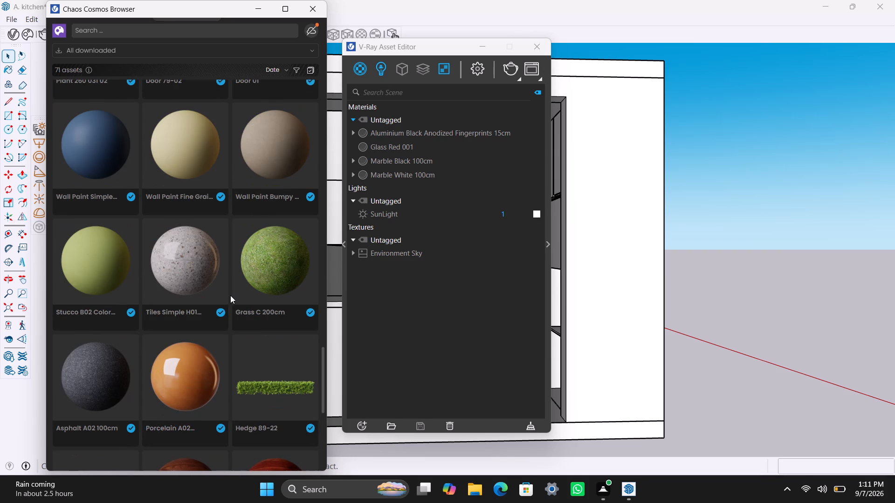
scroll(236, 285, "up", 6)
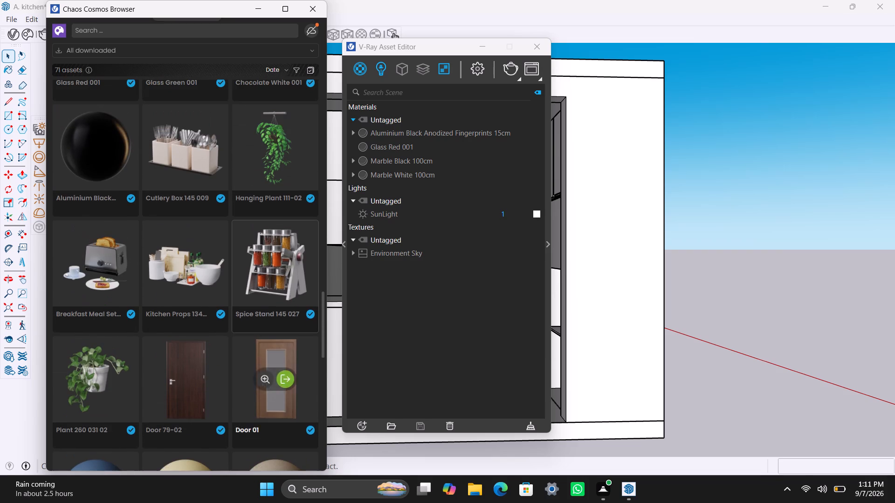
scroll(232, 306, "up", 2)
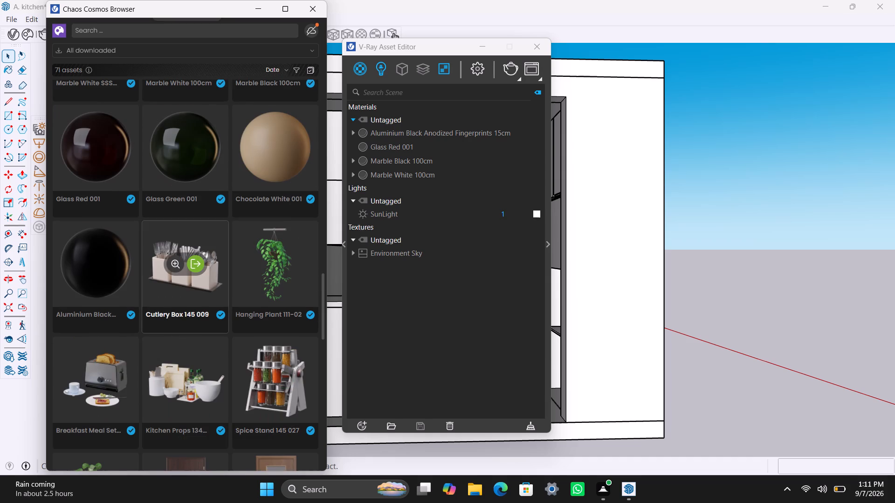
scroll(200, 285, "up", 1)
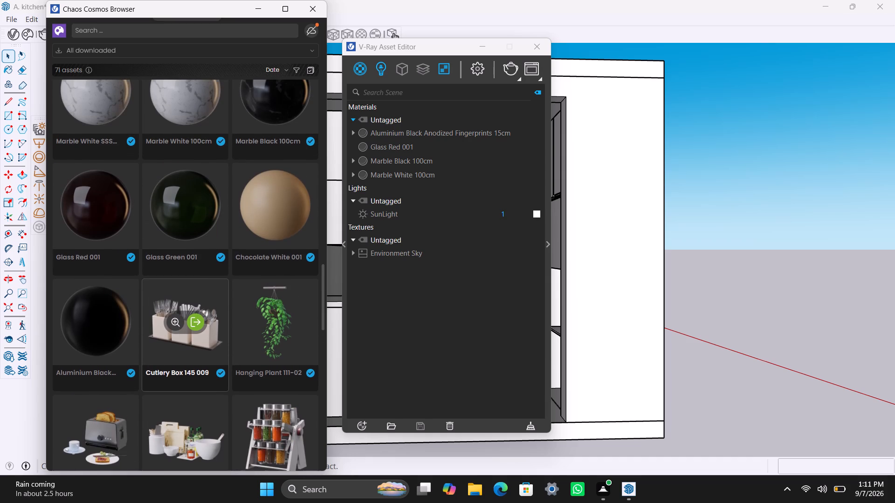
scroll(188, 292, "up", 1)
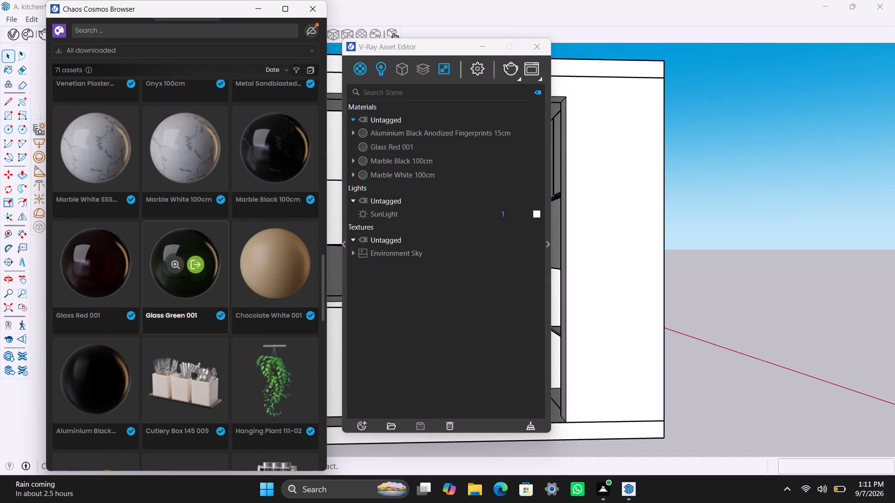
scroll(188, 292, "up", 4)
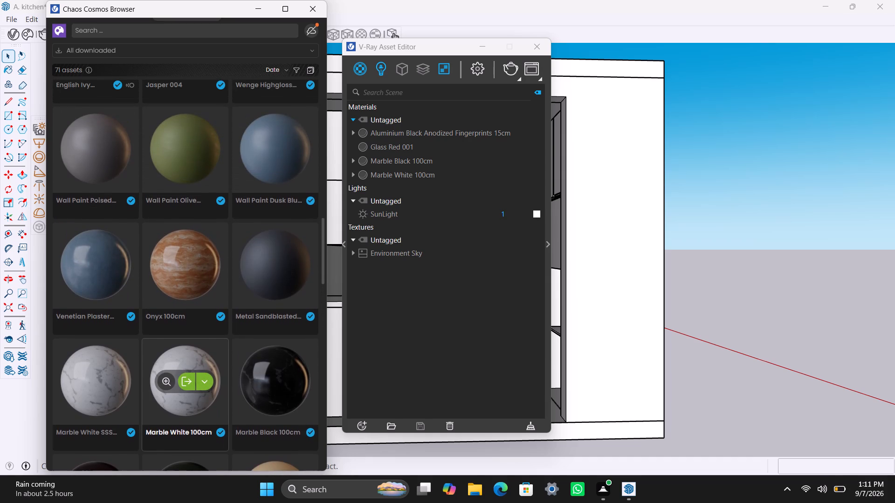
scroll(188, 292, "up", 2)
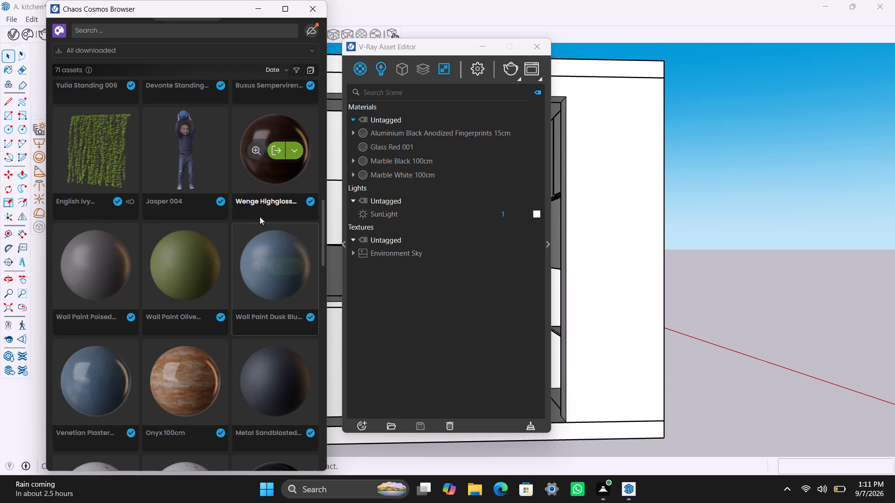
scroll(264, 204, "up", 2)
scroll(139, 282, "up", 12)
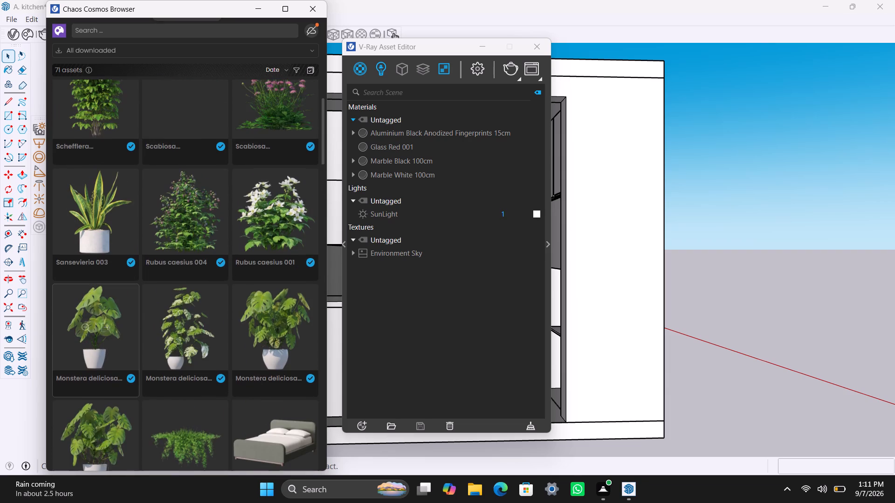
scroll(138, 292, "up", 7)
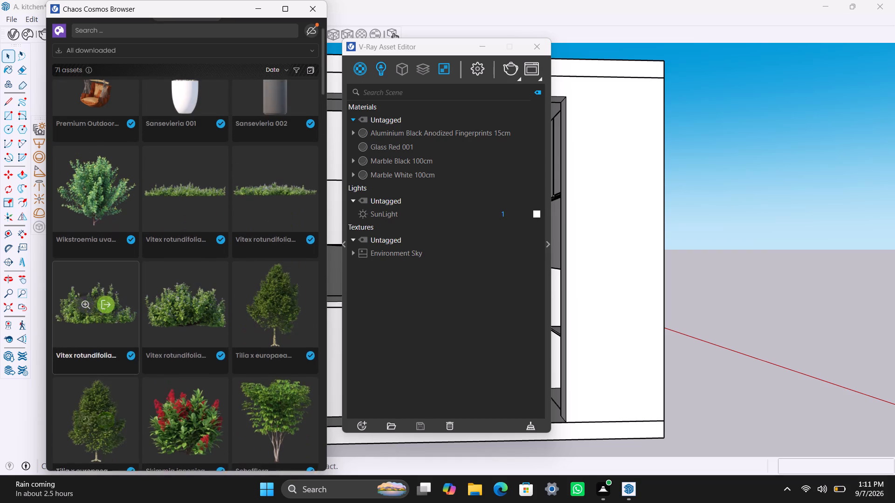
scroll(138, 292, "up", 6)
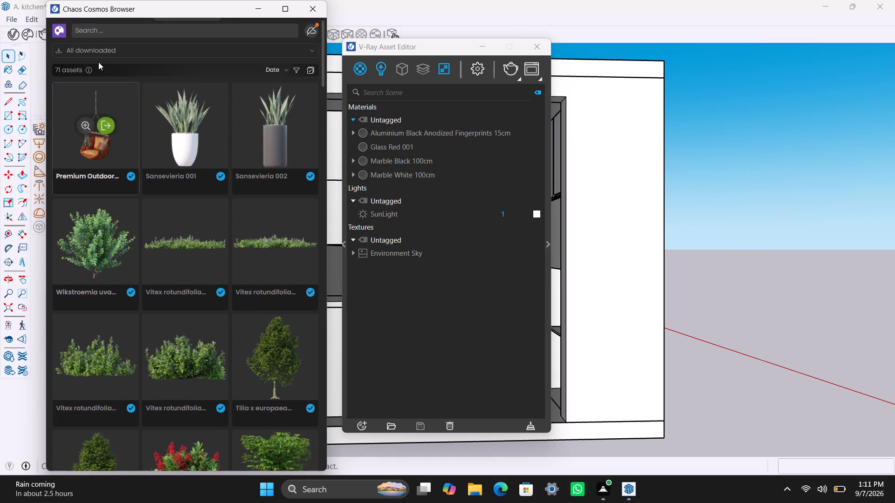
Narrow the downloaded Cosmos assets to Ceramic & porcelain materials, check them, and minimise the Cosmos browser.
left_click(92, 46)
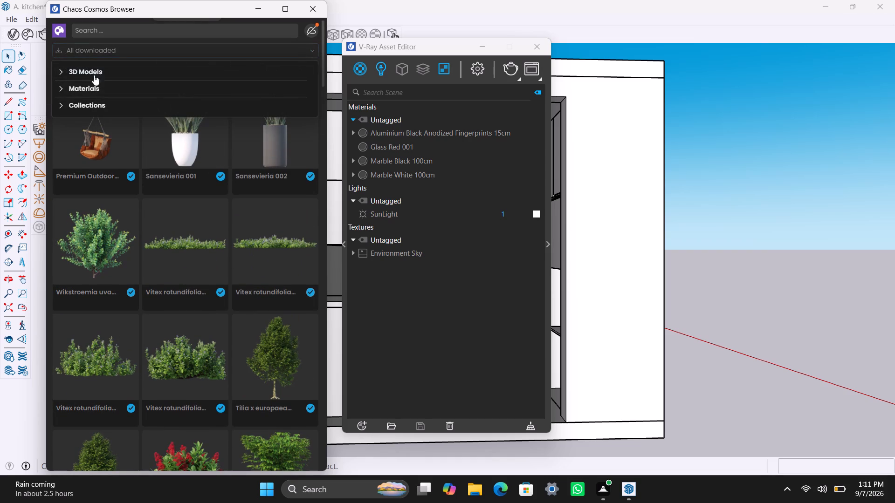
left_click(96, 87)
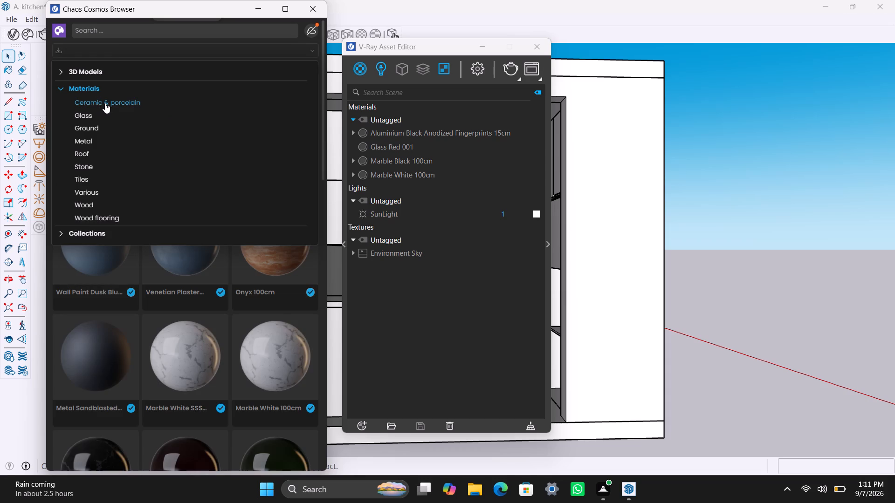
left_click(105, 102)
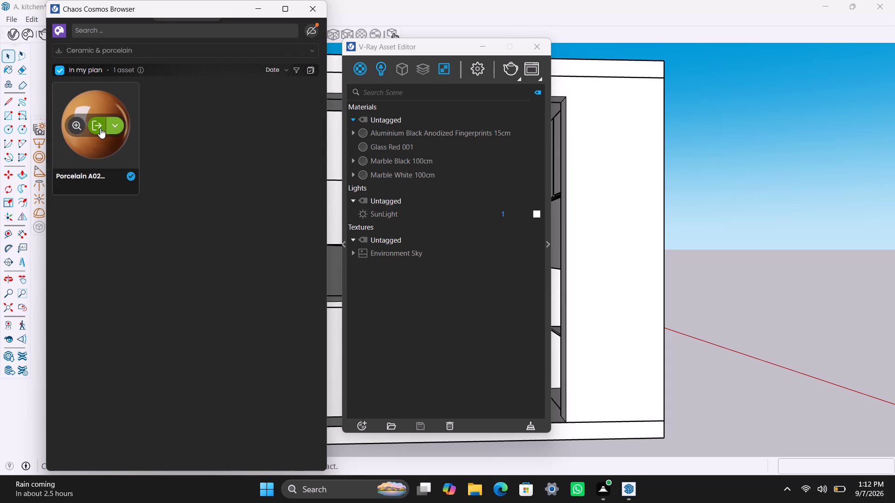
left_click(255, 8)
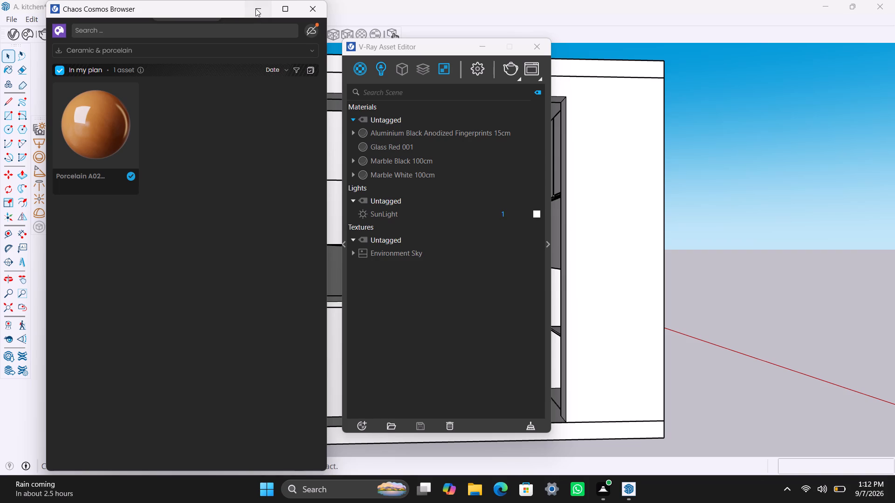
Examine the kitchen interior's cabinets, countertops, walls and window from several angles against the imported materials.
scroll(302, 270, "down", 2)
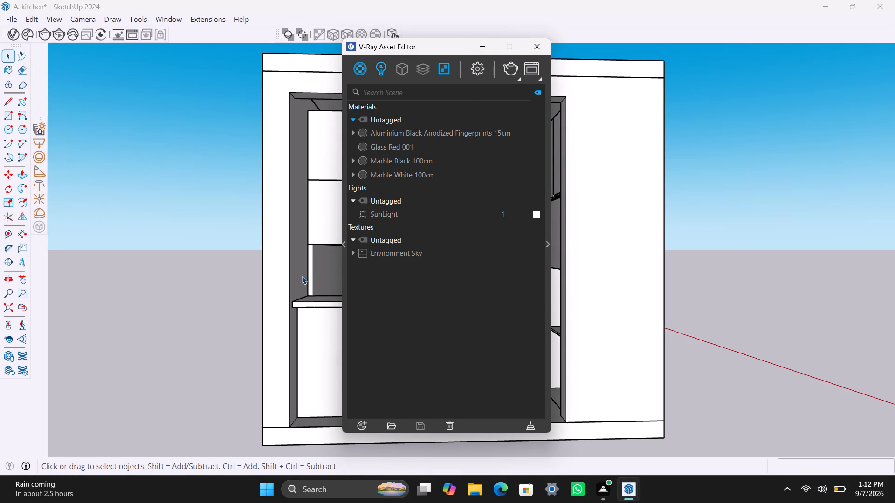
middle_click_drag(287, 298, 254, 302)
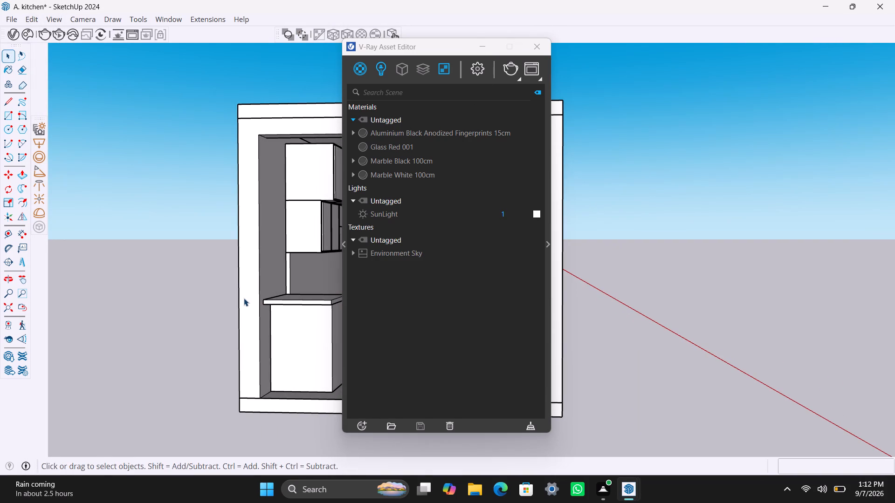
middle_click_drag(246, 306, 100, 374, "shift")
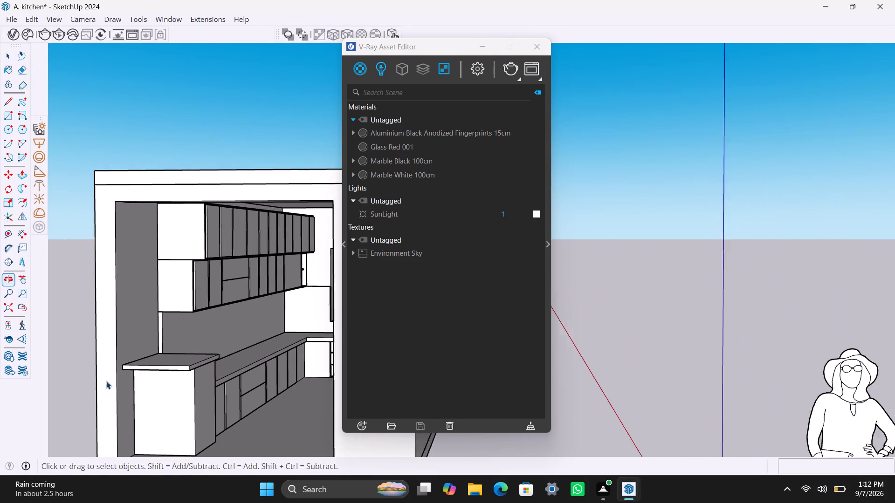
scroll(200, 394, "up", 1)
middle_click_drag(302, 411, 331, 394)
scroll(241, 327, "up", 3)
scroll(241, 330, "down", 2)
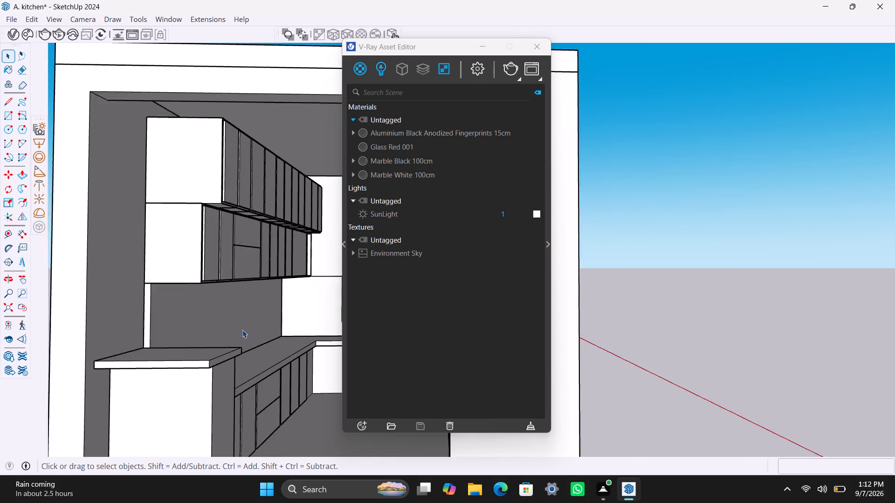
middle_click_drag(243, 327, 209, 285, "shift")
scroll(207, 304, "down", 2)
middle_click_drag(220, 340, 262, 349)
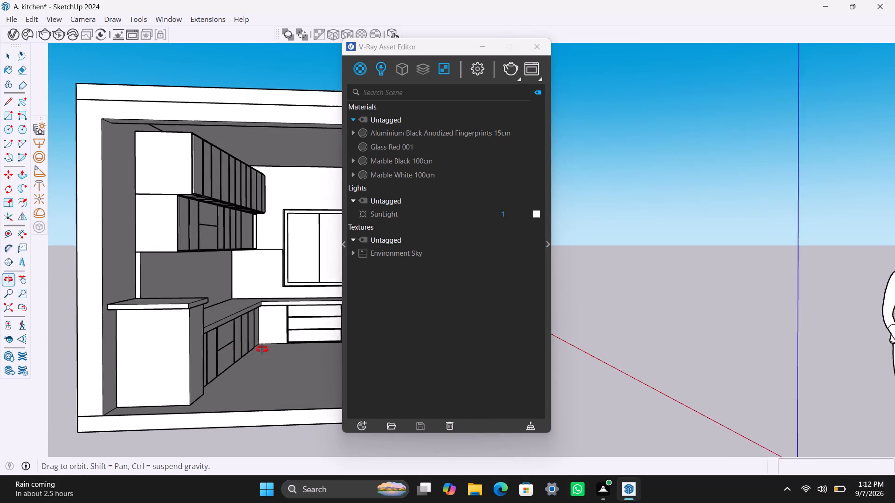
middle_click_drag(262, 349, 284, 354)
middle_click_drag(271, 324, 245, 317, "shift")
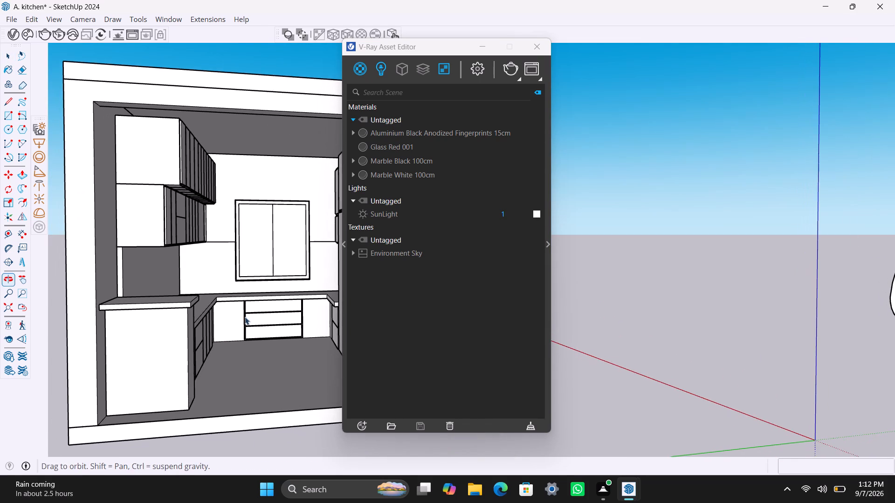
scroll(244, 325, "up", 1)
scroll(242, 322, "down", 2)
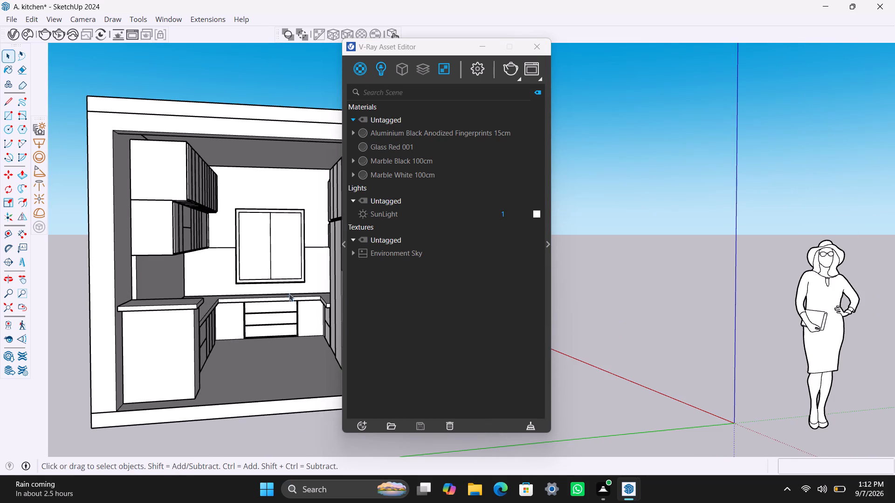
scroll(273, 292, "up", 1)
scroll(256, 361, "down", 2)
middle_click_drag(254, 365, 231, 366)
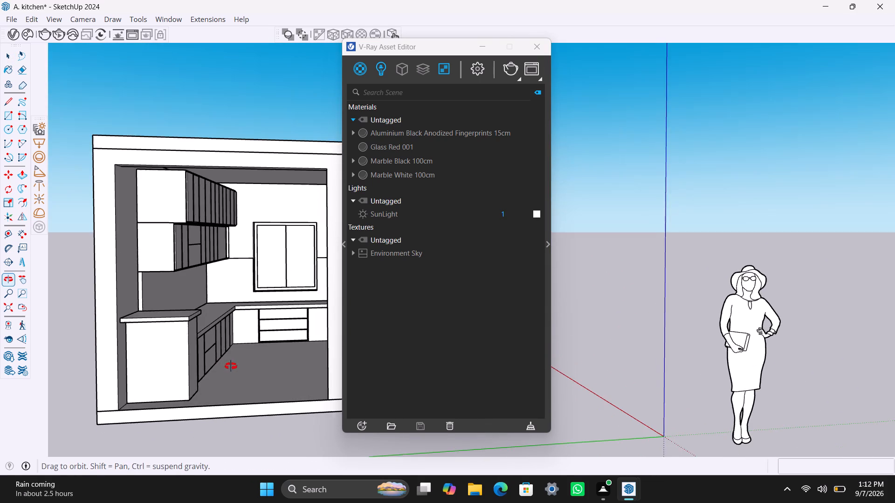
middle_click_drag(231, 366, 226, 362)
scroll(235, 303, "down", 1)
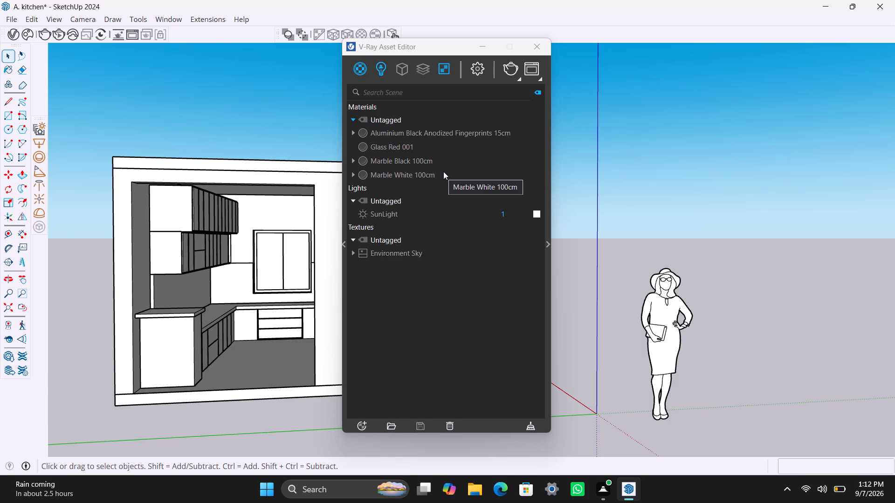
scroll(228, 218, "up", 2)
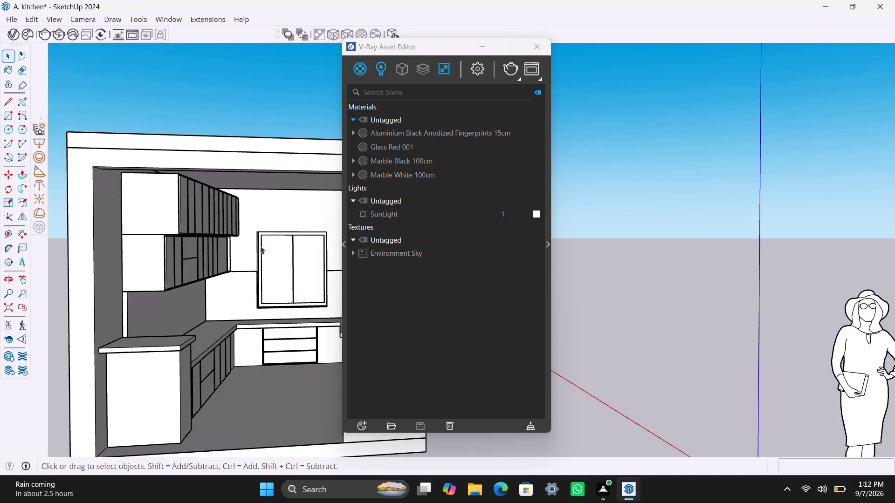
scroll(260, 246, "up", 14)
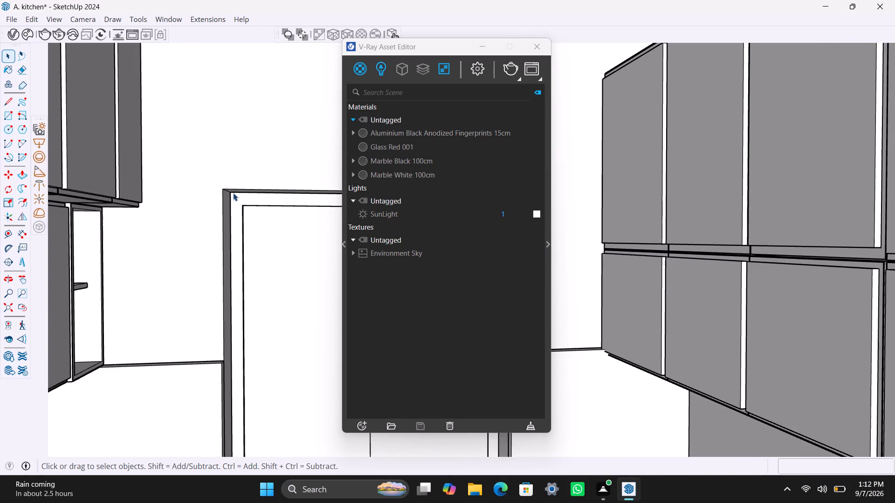
scroll(228, 205, "down", 20)
scroll(228, 205, "down", 5)
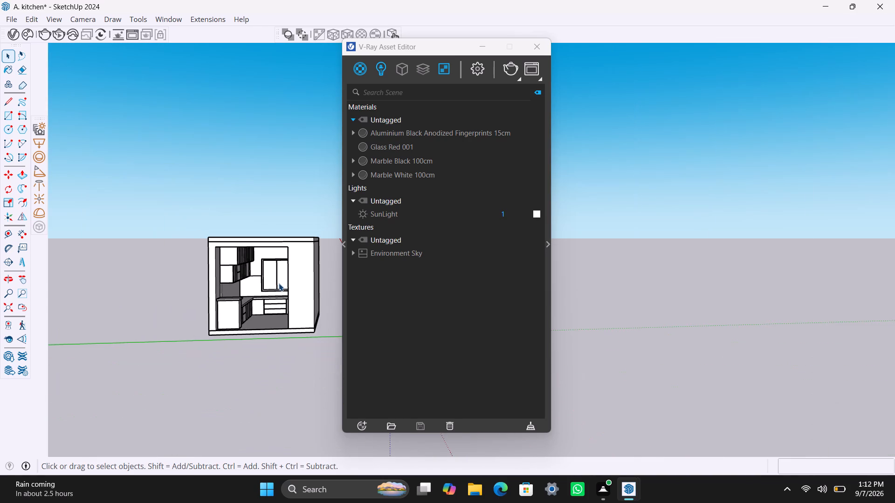
Delete the standing woman scale figure near the origin, outside the kitchen model.
middle_click_drag(279, 283, 36, 371)
scroll(624, 222, "up", 3)
scroll(311, 274, "up", 2)
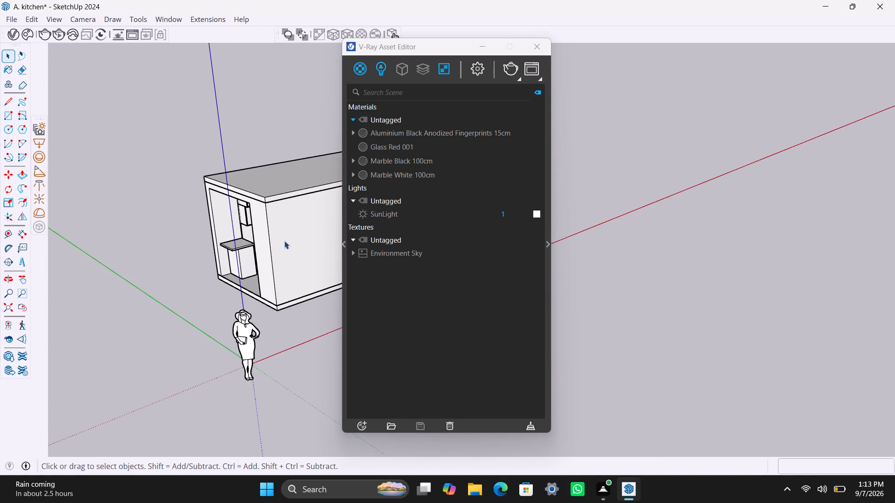
scroll(284, 240, "down", 3)
left_click(253, 310)
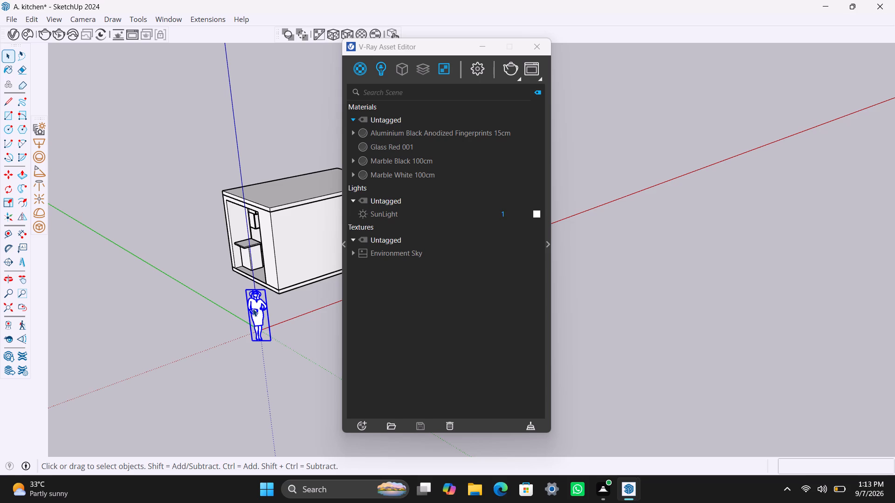
key("Delete")
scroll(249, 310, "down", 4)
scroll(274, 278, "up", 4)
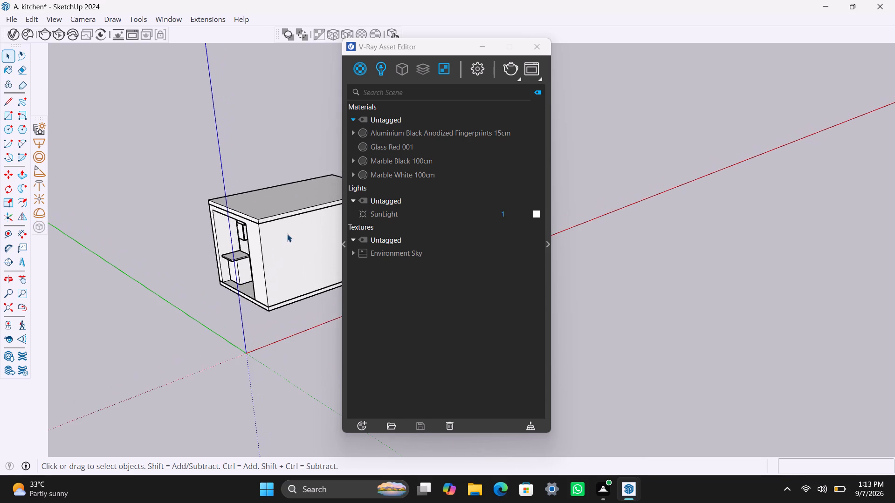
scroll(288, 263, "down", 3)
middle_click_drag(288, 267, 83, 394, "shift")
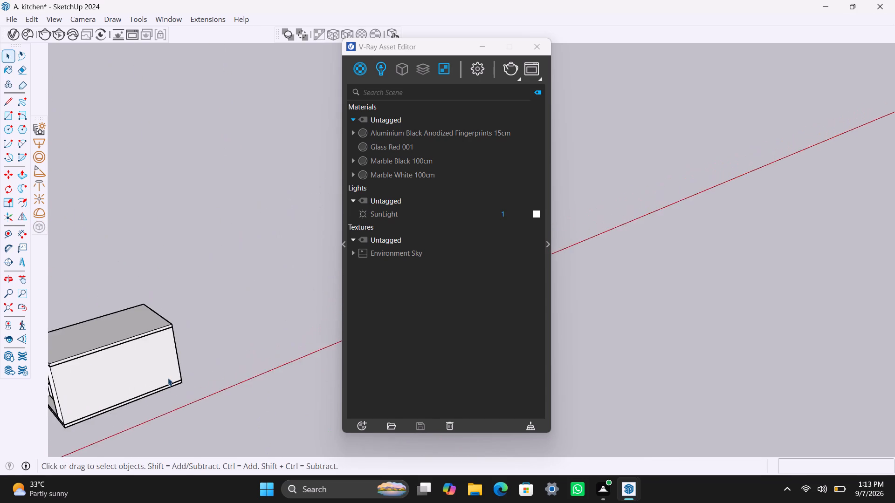
Apply the Aluminium Black Anodized Fingerprints 15cm material to the kitchen window's outer frame and adjust its texture with tri-planar projection.
scroll(168, 378, "up", 3)
middle_click_drag(120, 345, 122, 390)
scroll(110, 326, "down", 6)
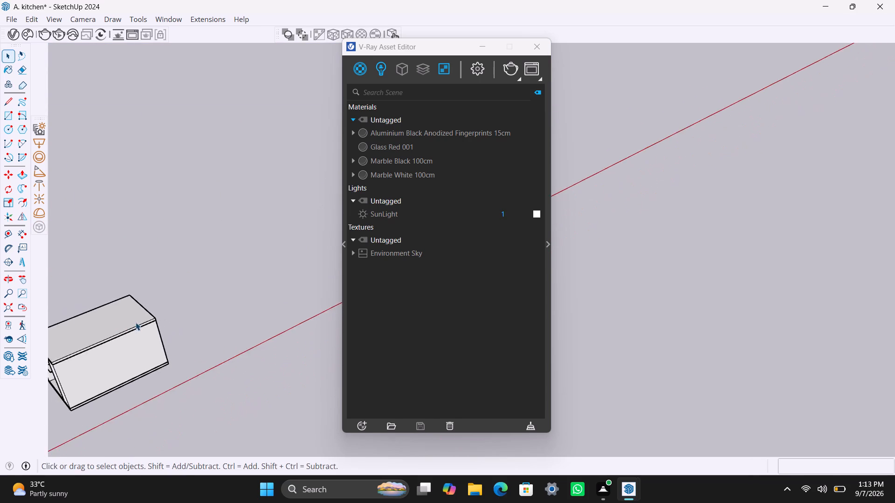
scroll(136, 322, "down", 4)
middle_click_drag(118, 326, 184, 272, "shift")
scroll(185, 279, "up", 4)
middle_click_drag(257, 282, 65, 330)
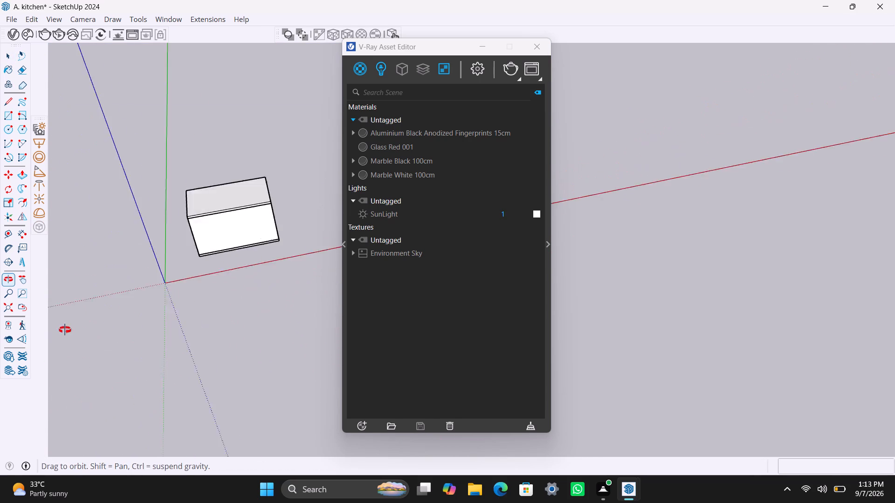
middle_click_drag(65, 330, 13, 337)
scroll(268, 190, "up", 4)
middle_click_drag(313, 130, 211, 281, "shift")
scroll(249, 293, "up", 7)
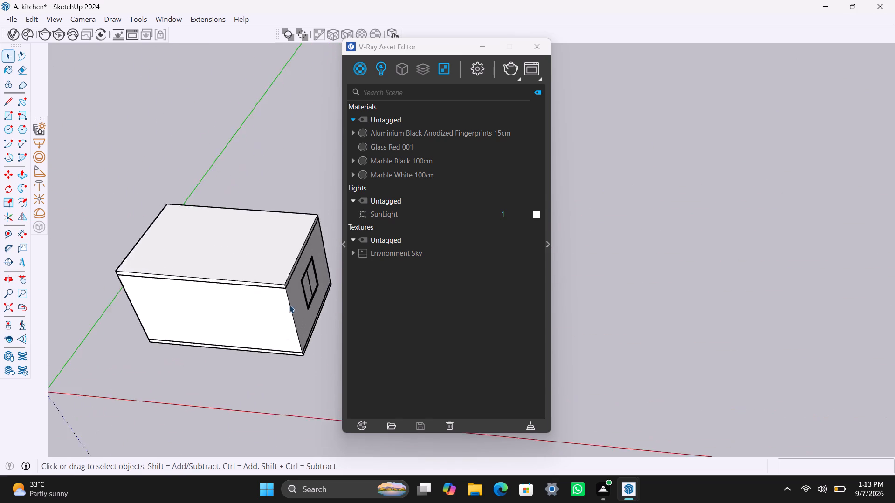
scroll(289, 305, "up", 2)
middle_click_drag(279, 333, 102, 323)
scroll(249, 241, "up", 7)
middle_click_drag(289, 242, 202, 281, "shift")
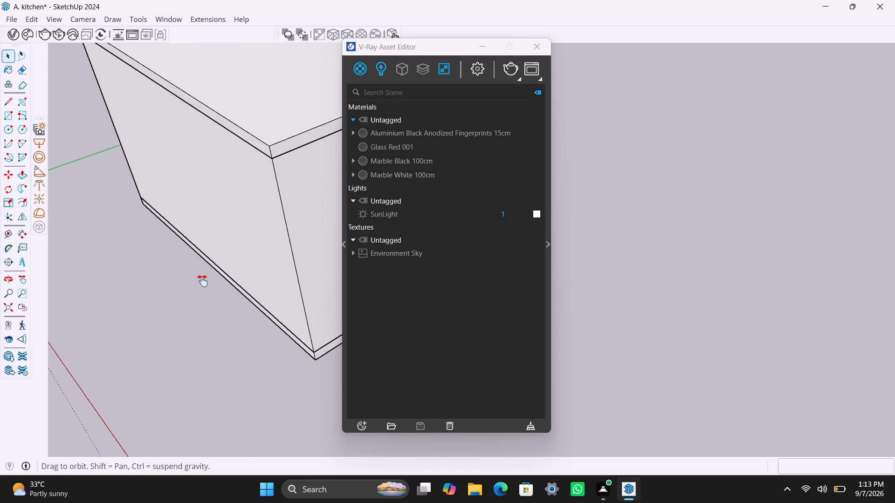
middle_click_drag(202, 281, 170, 290, "shift")
scroll(239, 284, "up", 8)
middle_click_drag(246, 293, 93, 310)
scroll(273, 241, "up", 3)
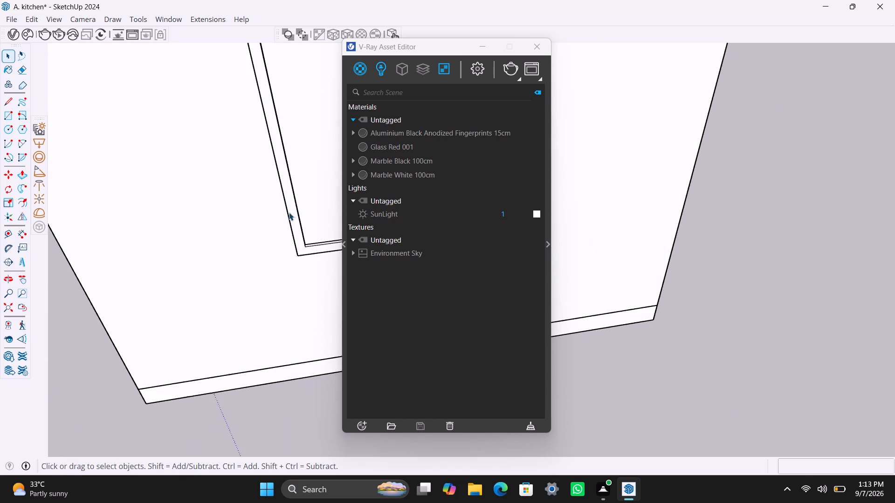
scroll(289, 212, "up", 8)
left_click(296, 219)
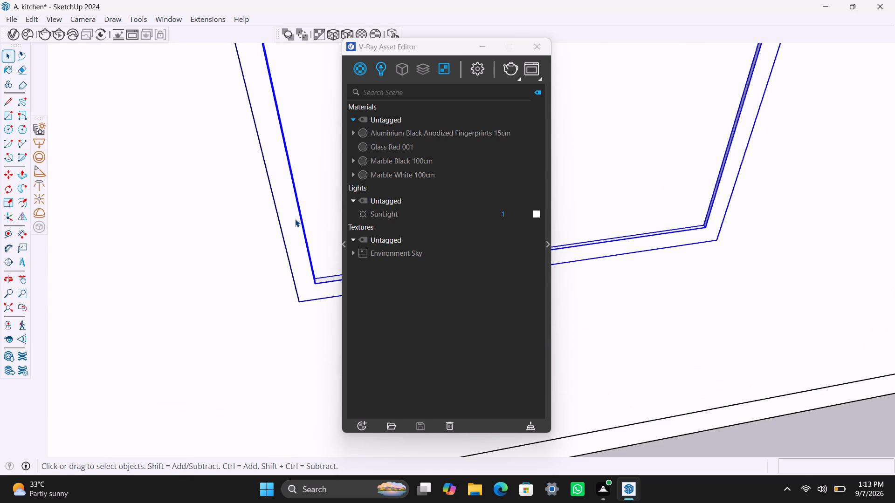
double_click(295, 219)
left_click(295, 219)
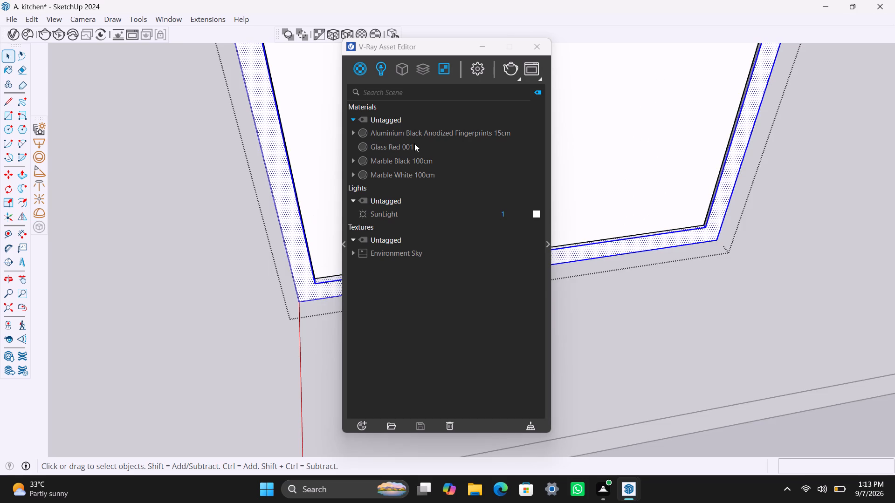
left_click(414, 136)
right_click(414, 134)
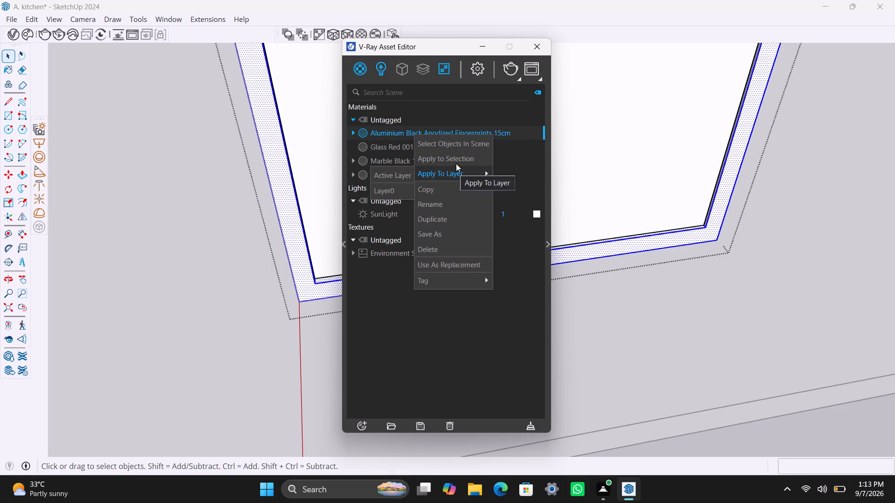
left_click(457, 161)
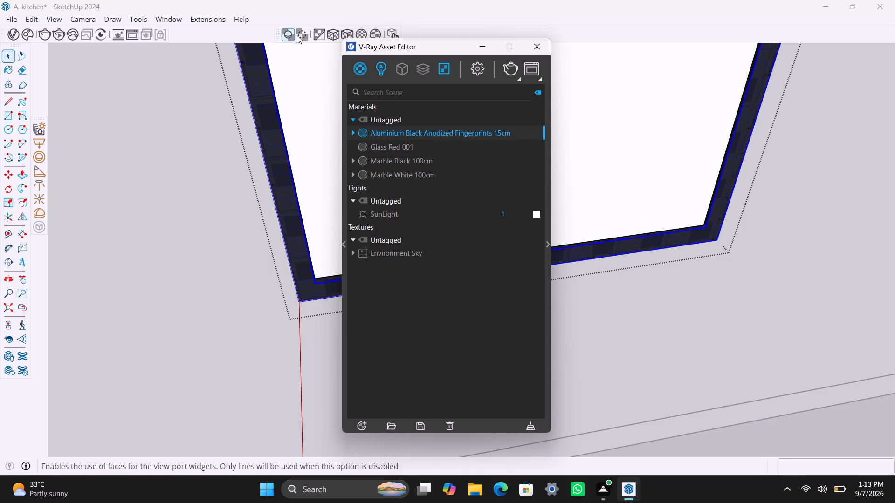
left_click(344, 31)
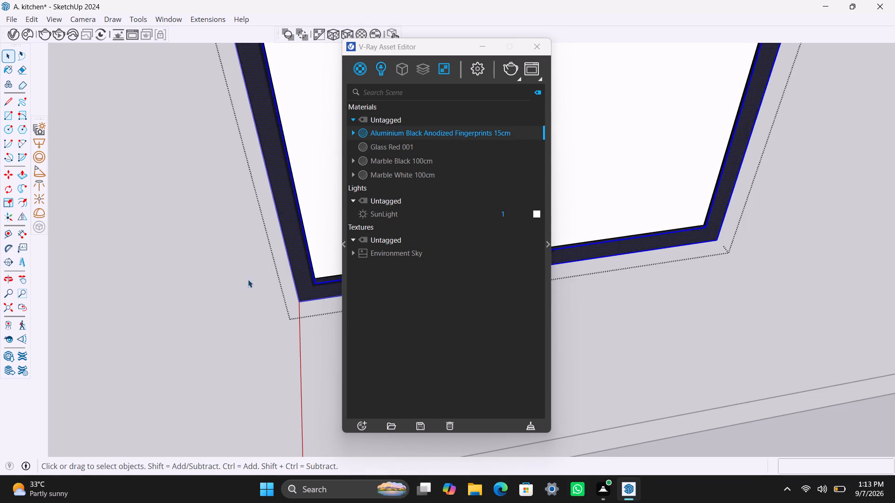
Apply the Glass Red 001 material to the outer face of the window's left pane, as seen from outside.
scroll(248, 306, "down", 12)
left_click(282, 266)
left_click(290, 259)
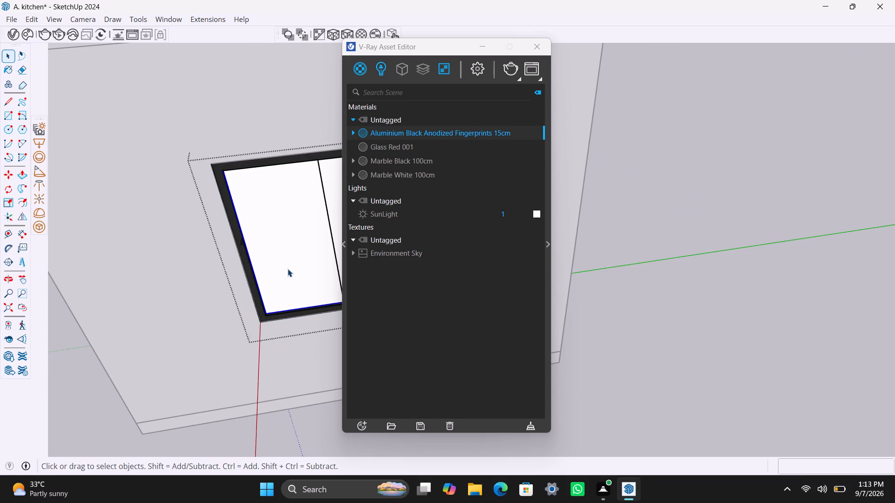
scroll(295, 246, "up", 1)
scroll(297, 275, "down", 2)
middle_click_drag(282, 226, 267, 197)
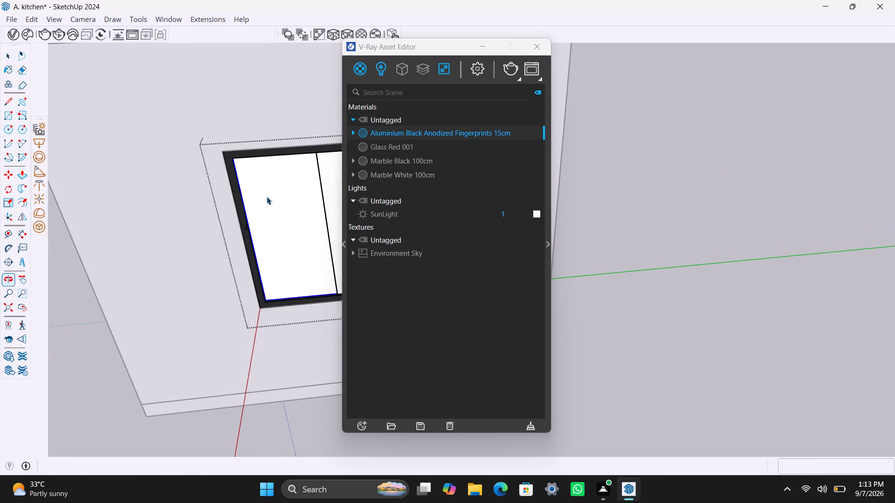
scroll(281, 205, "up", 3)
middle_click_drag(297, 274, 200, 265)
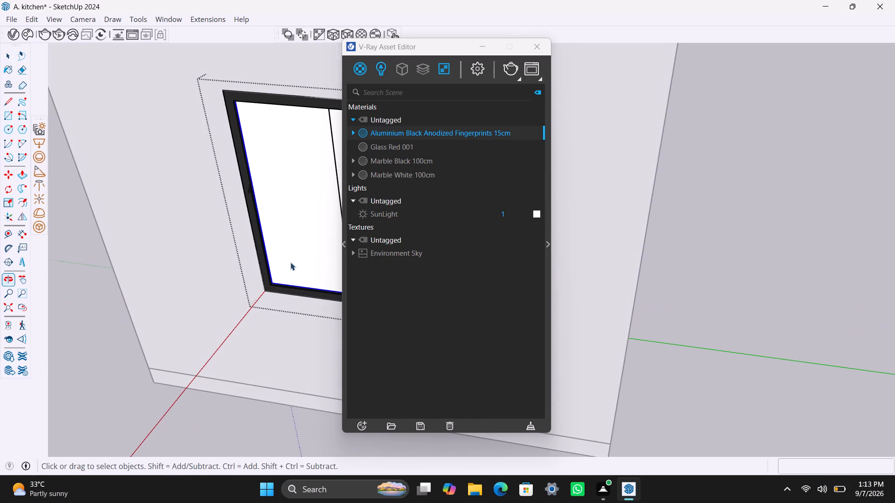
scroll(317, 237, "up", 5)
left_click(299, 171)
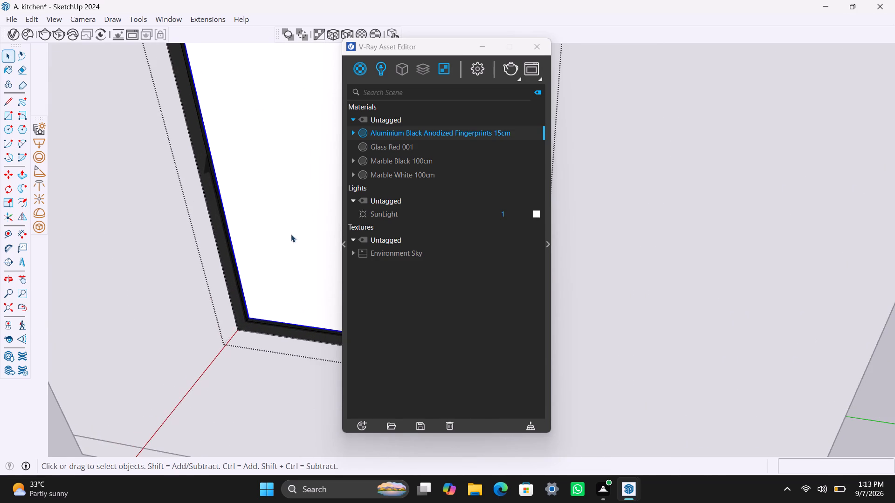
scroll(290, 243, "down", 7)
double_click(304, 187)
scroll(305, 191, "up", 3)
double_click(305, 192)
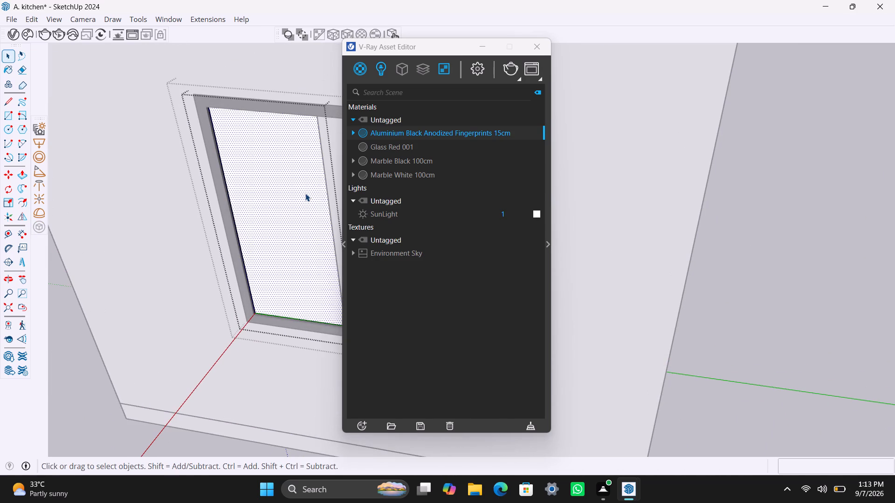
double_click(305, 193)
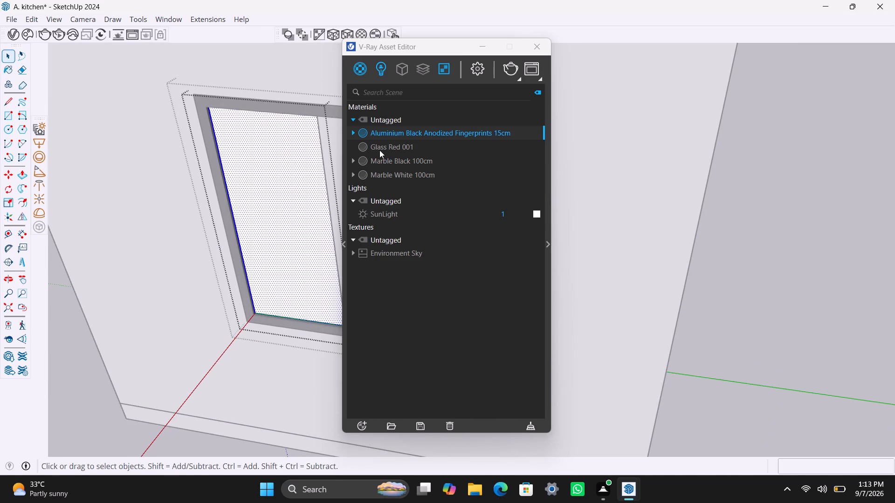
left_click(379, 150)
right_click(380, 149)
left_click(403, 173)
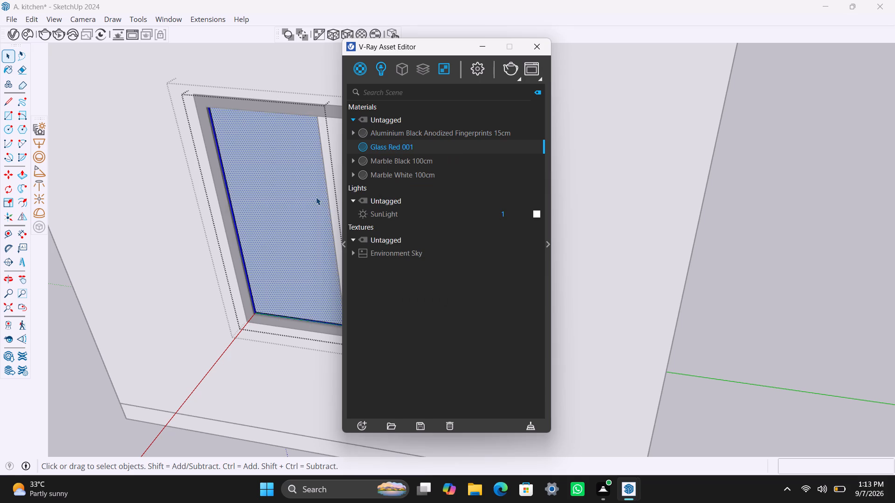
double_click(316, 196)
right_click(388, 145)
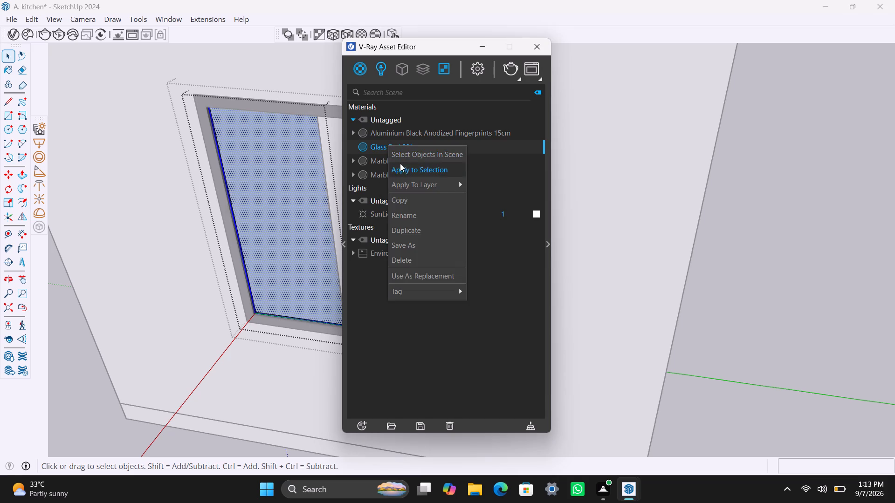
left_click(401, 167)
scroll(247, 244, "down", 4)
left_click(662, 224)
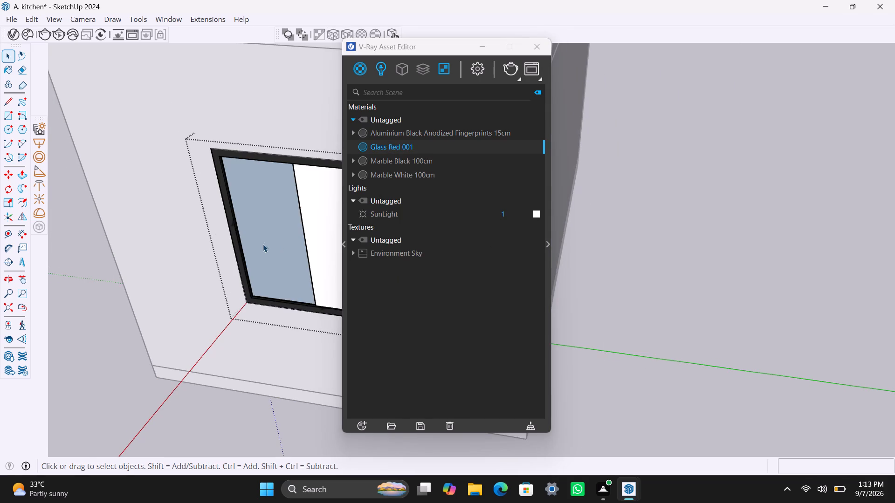
Apply the Glass Red 001 material to all faces of the window's left pane, as seen from outside.
scroll(262, 244, "down", 3)
scroll(296, 237, "up", 2)
scroll(247, 226, "up", 1)
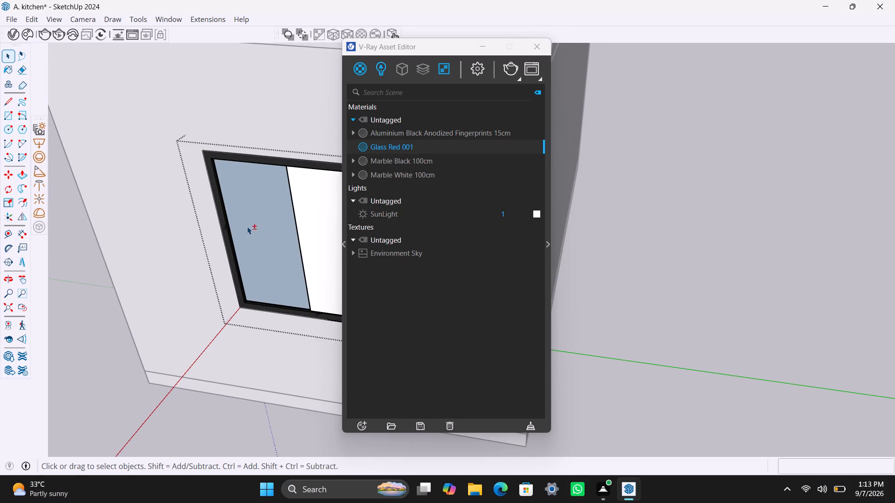
middle_click_drag(247, 226, 176, 293, "shift")
scroll(190, 283, "up", 4)
triple_click(205, 324)
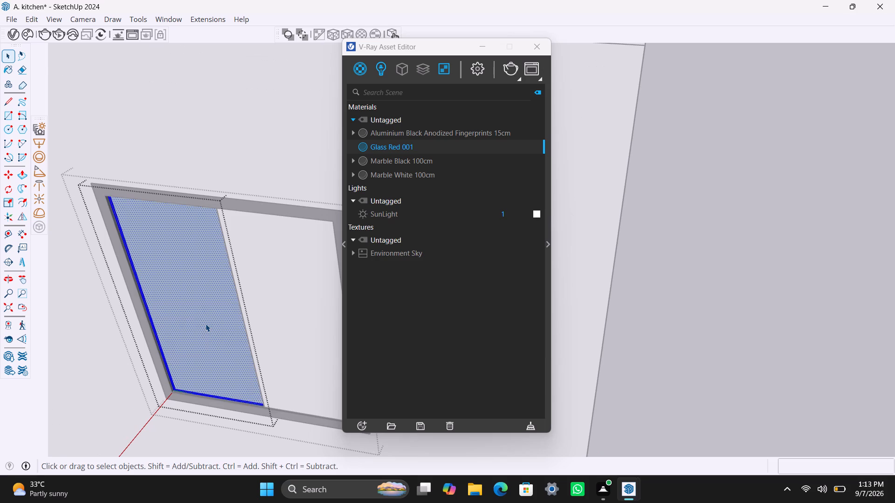
left_click(206, 324)
scroll(247, 282, "up", 3)
middle_click(189, 310)
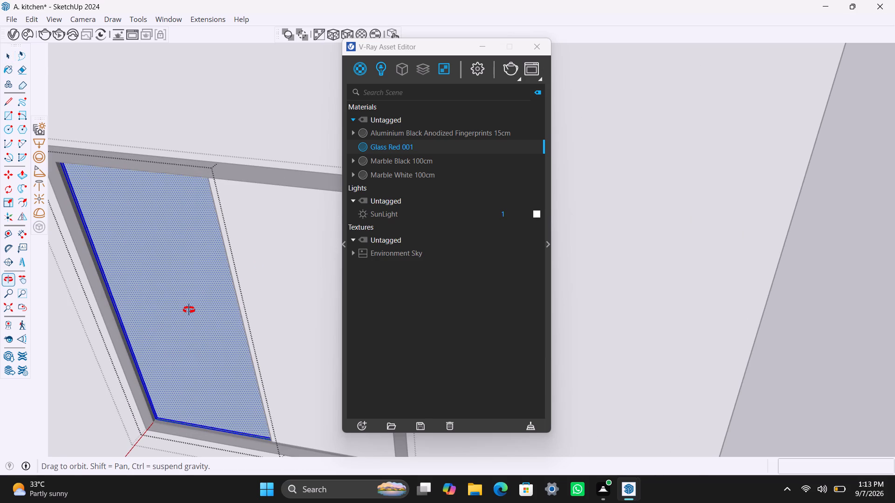
right_click(432, 143)
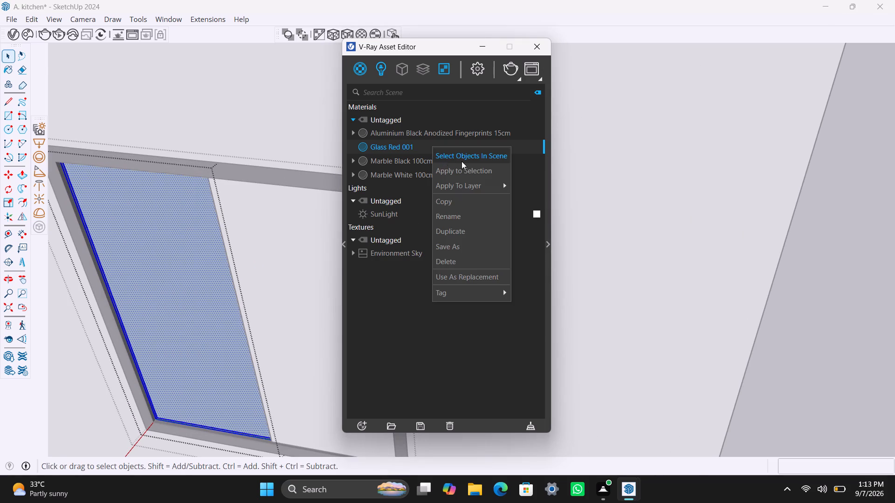
left_click(469, 170)
Apply the Glass Red 001 material to the window's right pane, as seen from outside, and leave the window group.
left_click(271, 278)
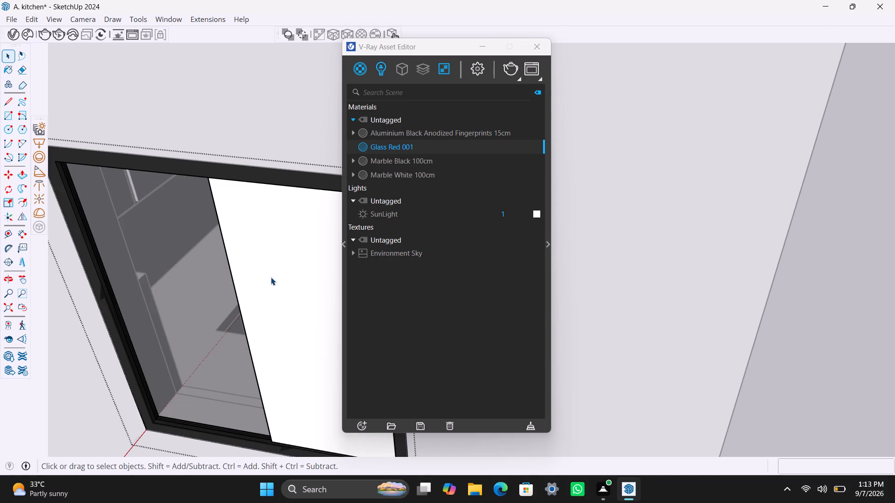
left_click(271, 277)
right_click(379, 148)
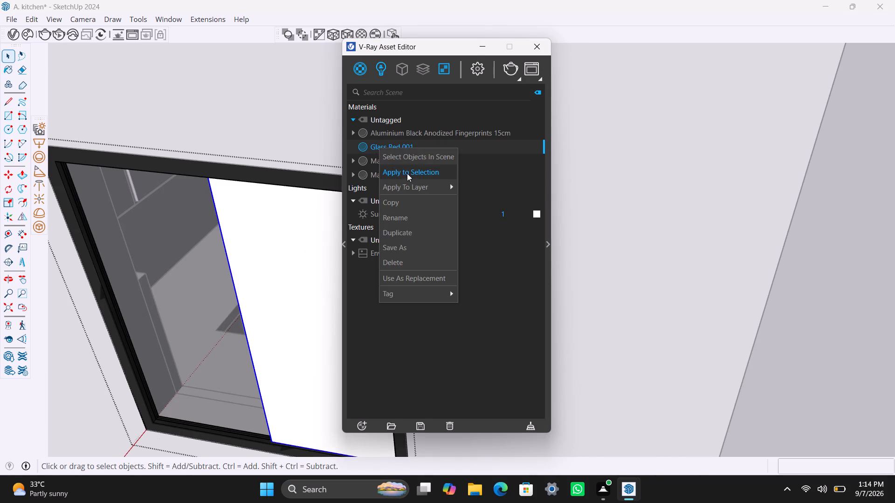
left_click(407, 173)
left_click(826, 218)
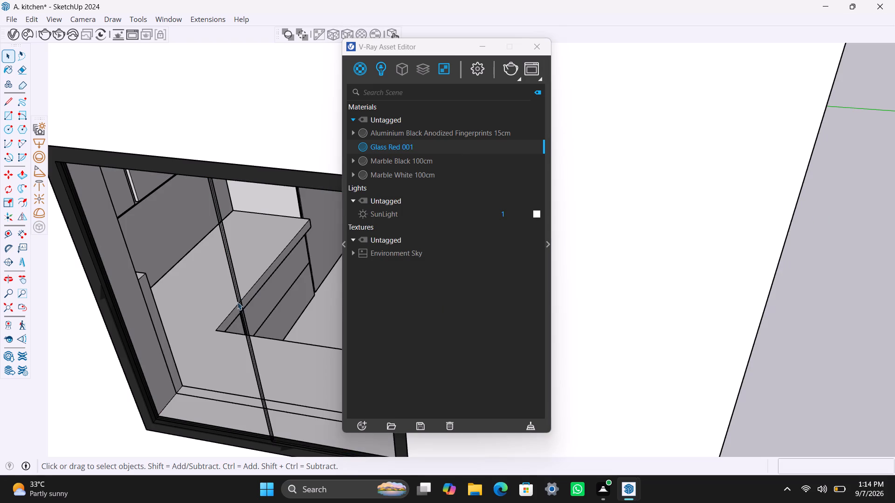
Apply the Marble Black 100cm material to the backsplash panel between the left-hand countertop and the wall cabinets.
scroll(236, 302, "down", 7)
middle_click_drag(160, 364, 299, 358)
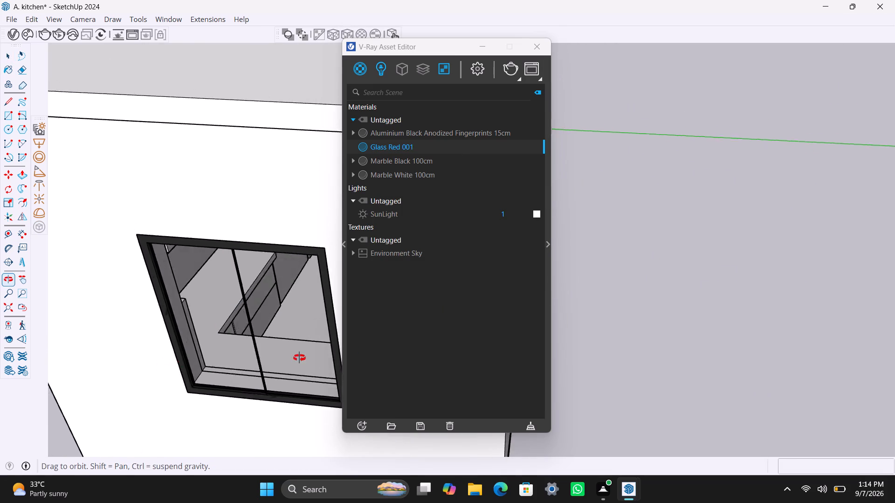
middle_click_drag(299, 358, 872, 250)
scroll(262, 319, "down", 9)
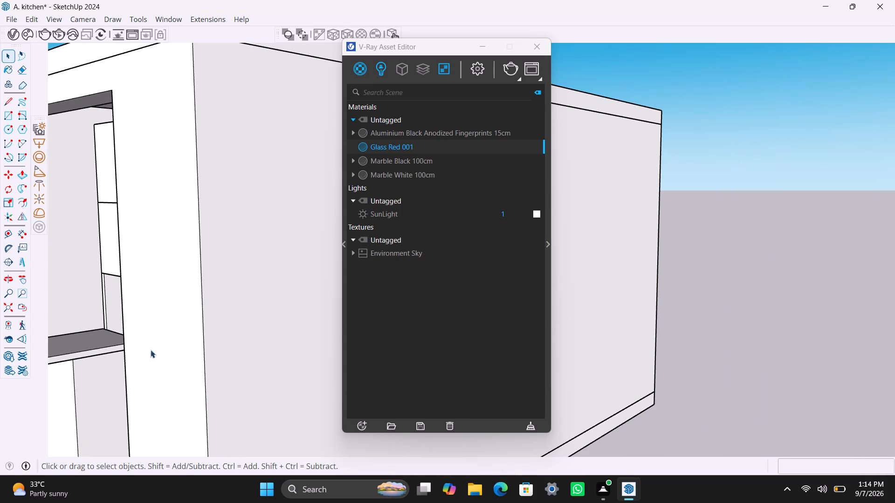
middle_click_drag(305, 365, 525, 358)
scroll(329, 315, "down", 4)
middle_click_drag(243, 339, 242, 340)
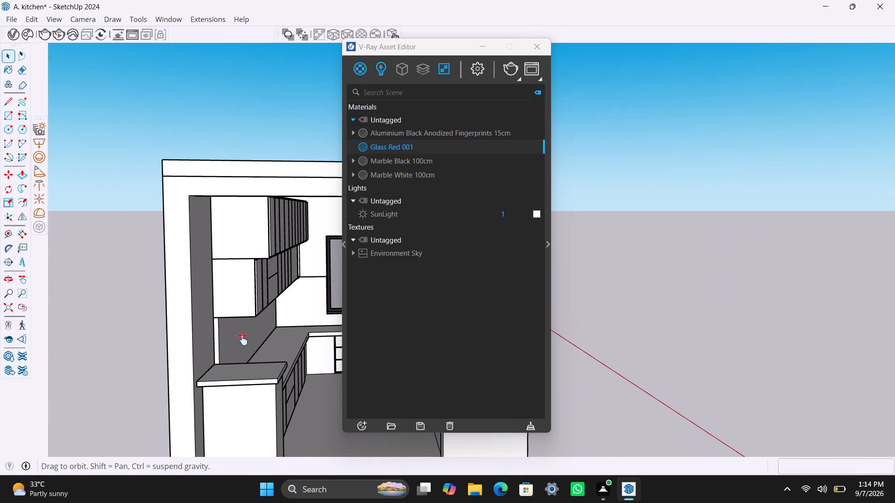
middle_click_drag(242, 340, 228, 356)
scroll(246, 355, "up", 3)
left_click(234, 355)
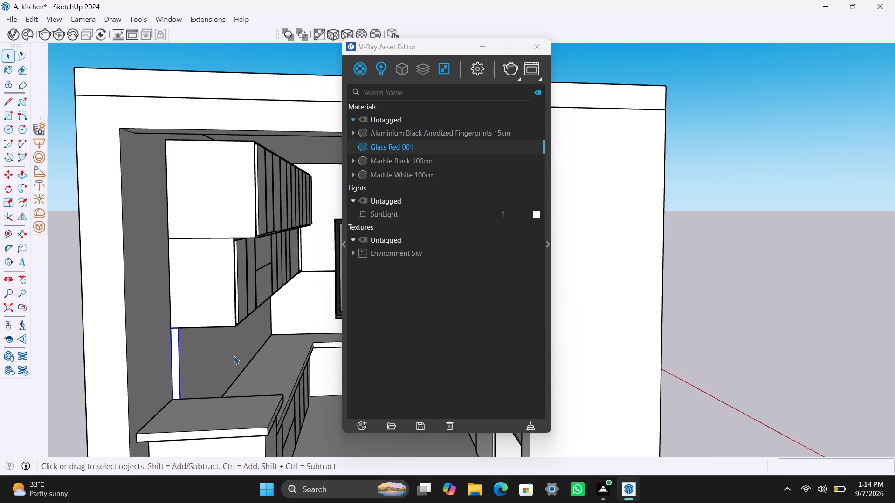
scroll(214, 370, "up", 5)
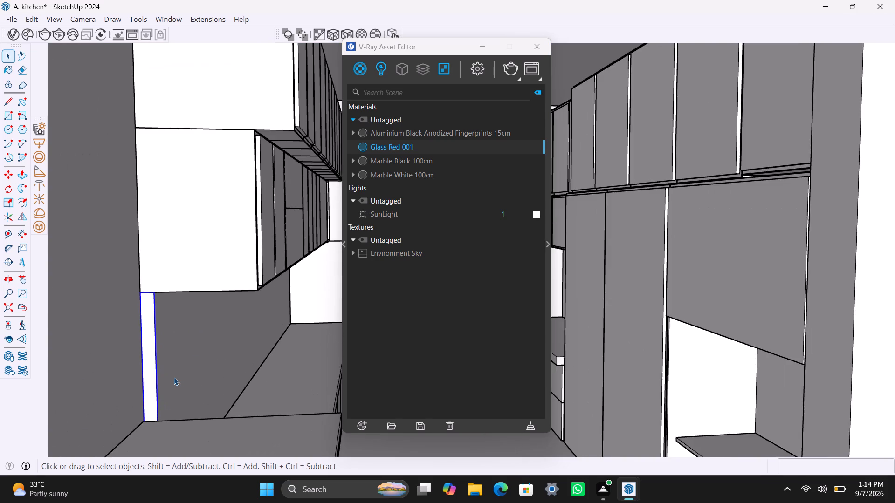
scroll(174, 377, "up", 3)
scroll(171, 373, "down", 1)
left_click(185, 351)
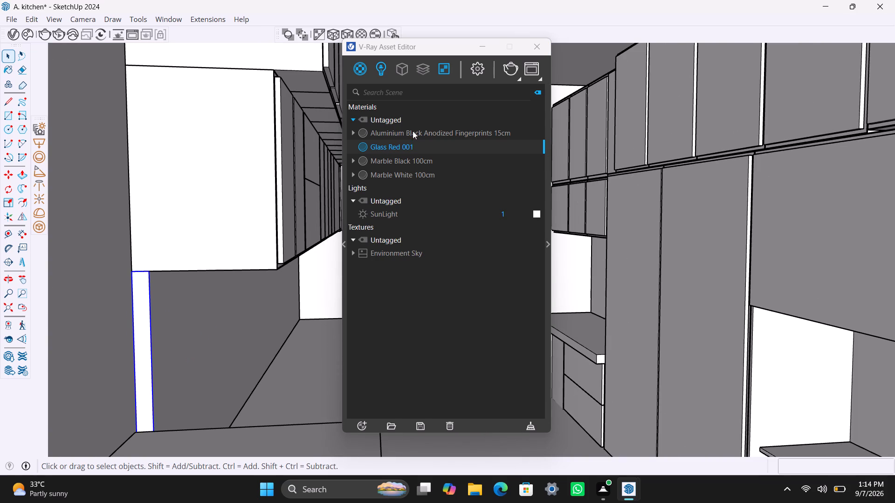
left_click(413, 164)
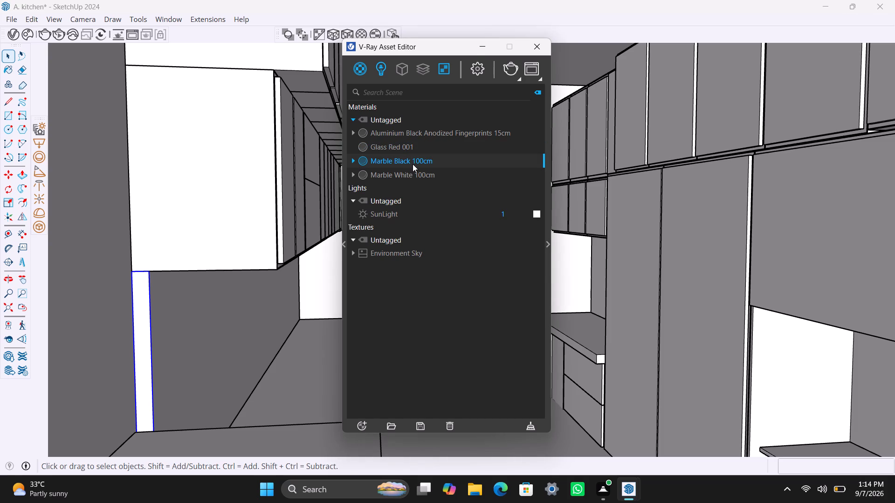
right_click(413, 164)
left_click(439, 187)
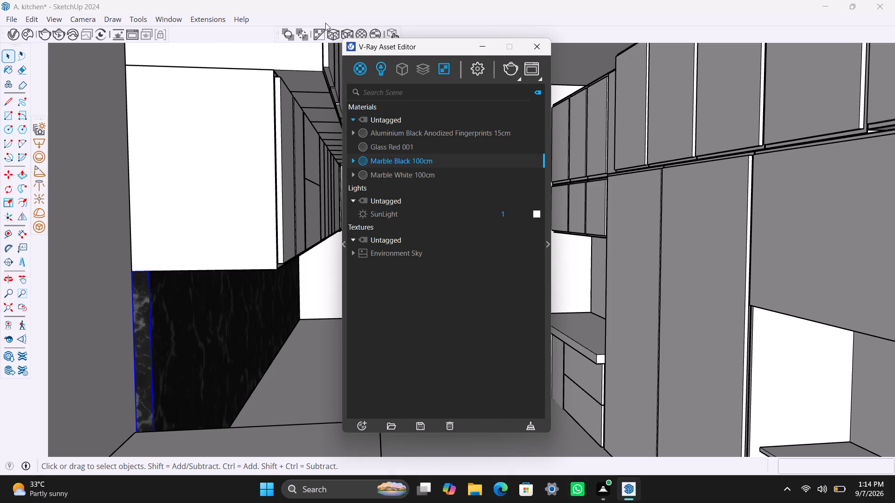
Fit the marble texture on the left-hand backsplash panel using the cubic projection scaled to its bounding box.
left_click(348, 35)
Apply the Marble Black 100cm material to the back wall's backsplash panel below the window and fit its texture with the cubic projection.
scroll(169, 345, "down", 3)
middle_click_drag(200, 333, 186, 344, "shift")
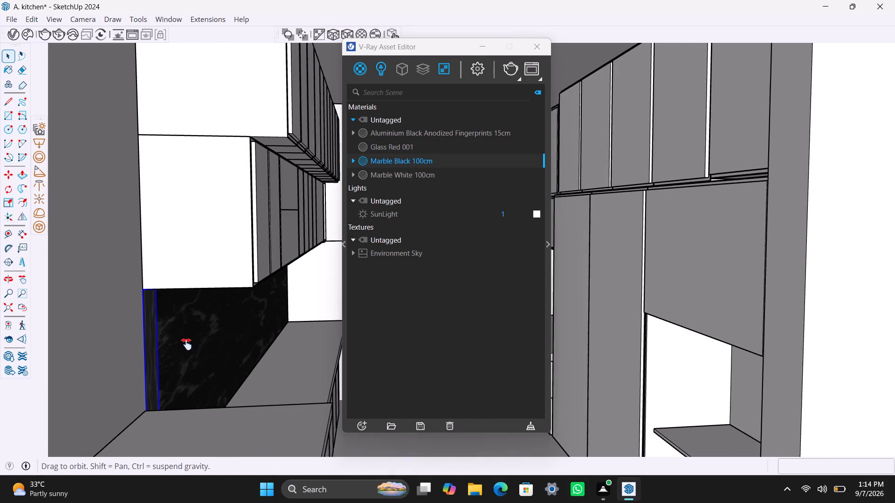
middle_click_drag(186, 344, 182, 347, "shift")
scroll(261, 299, "up", 2)
left_click(301, 278)
double_click(324, 288)
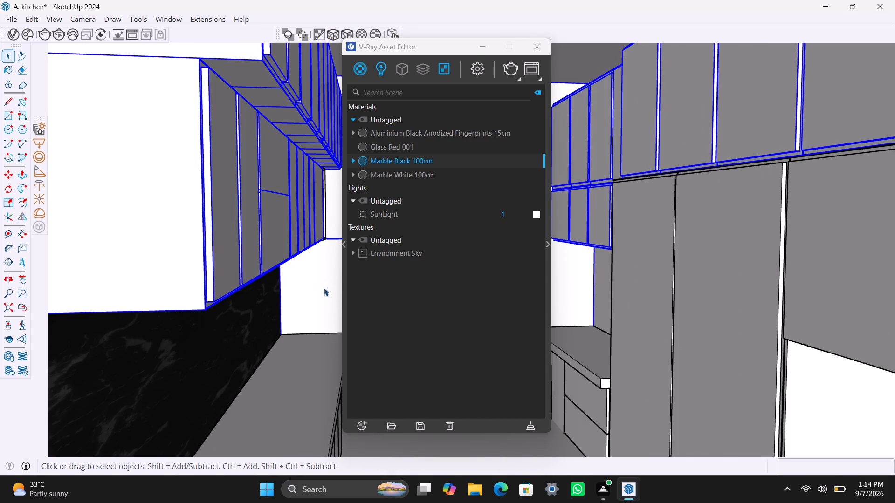
left_click(323, 285)
scroll(322, 284, "up", 2)
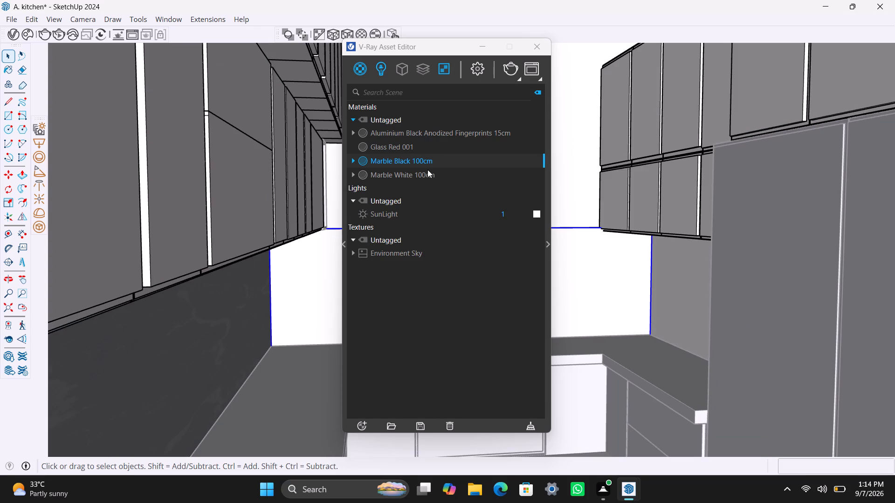
right_click(423, 159)
left_click(460, 186)
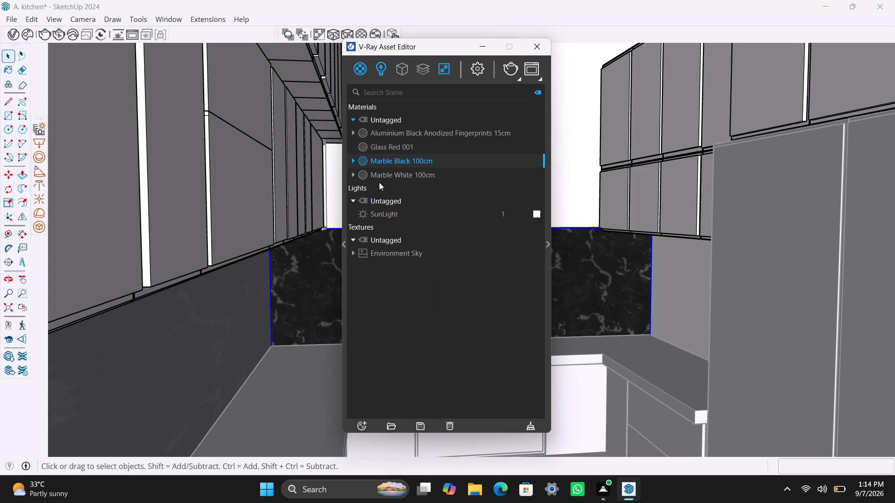
left_click(347, 34)
Apply Marble Black 100cm to the right-hand backsplash panel beside the tall cabinets, fit its texture with the cubic projection, and leave the group.
scroll(269, 306, "down", 2)
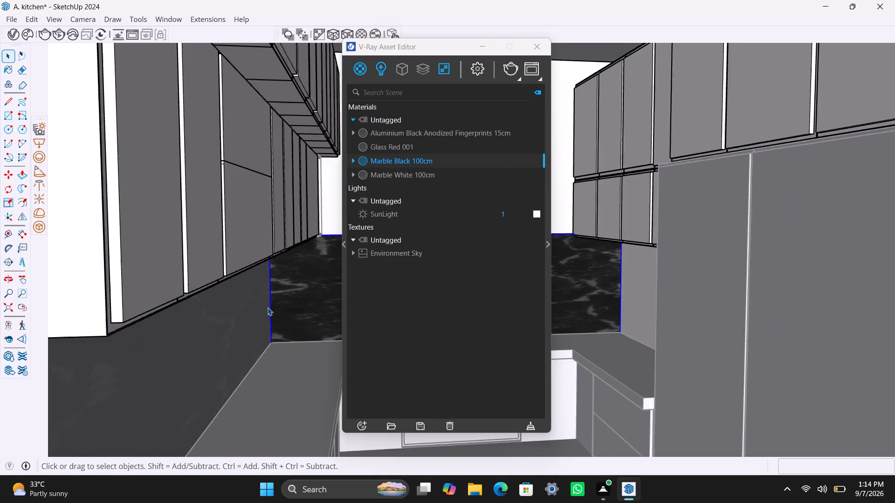
middle_click_drag(268, 307, 239, 306)
scroll(246, 319, "down", 1)
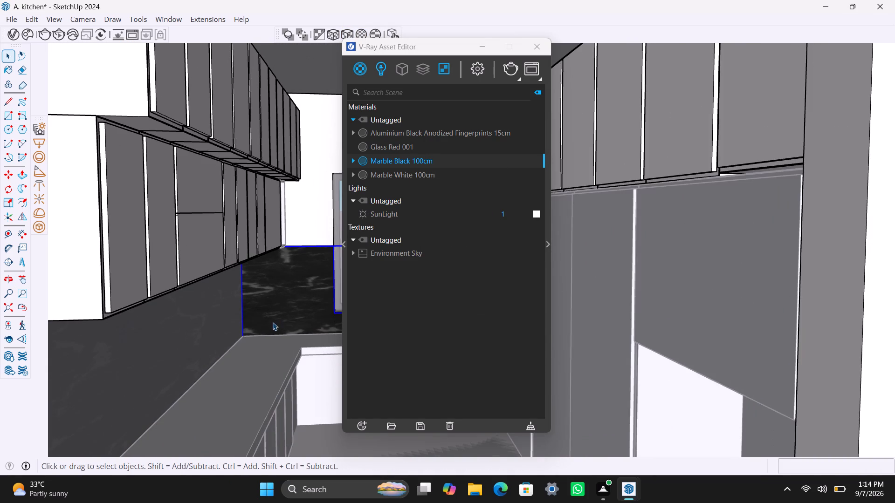
scroll(273, 310, "up", 1)
middle_click_drag(274, 306, 339, 314, "shift")
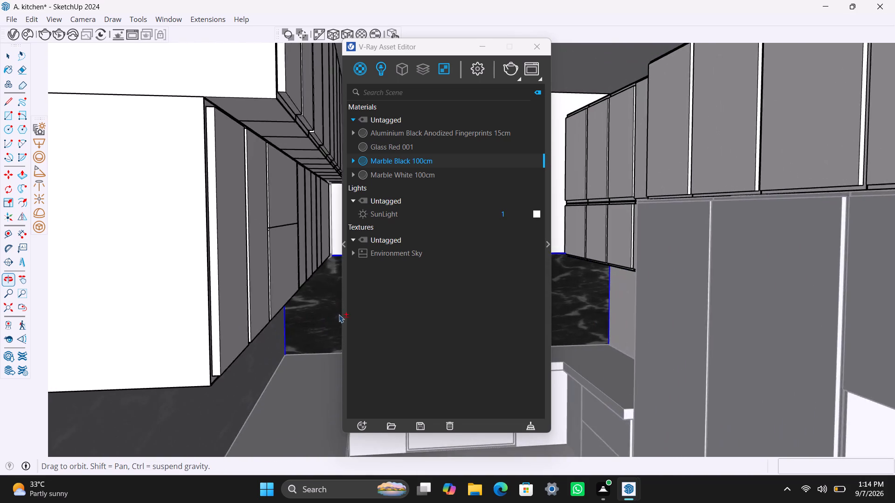
middle_click_drag(339, 314, 336, 317, "shift")
scroll(639, 287, "up", 2)
left_click(636, 286)
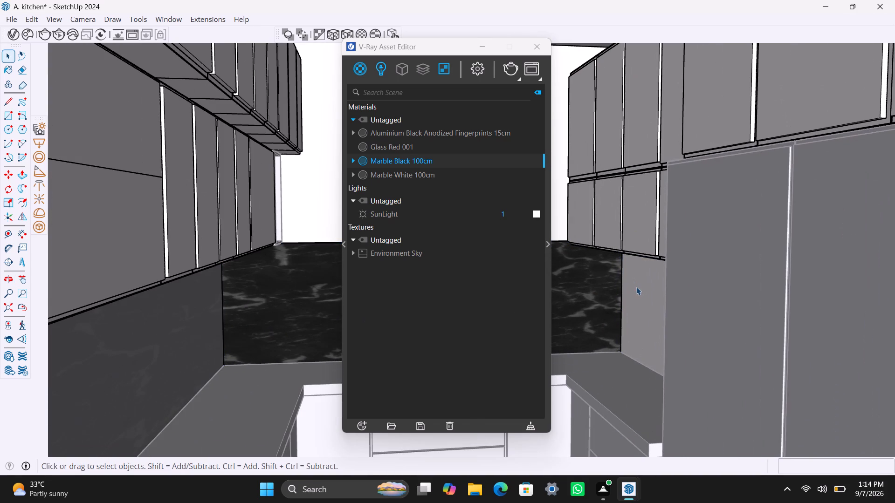
right_click(419, 161)
left_click(457, 195)
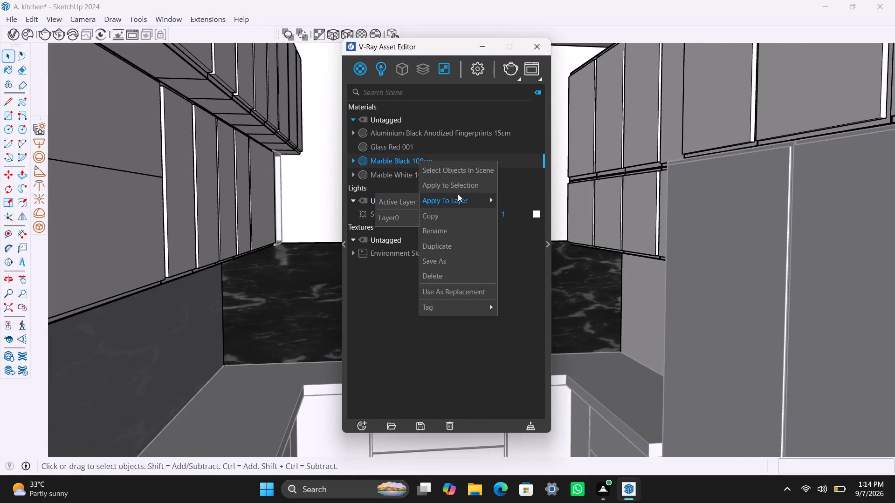
left_click(458, 187)
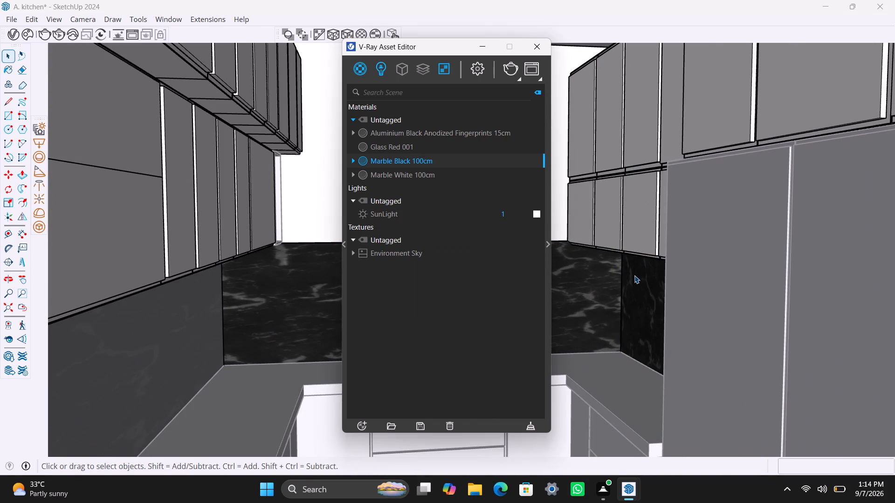
left_click_drag(346, 34, 346, 39)
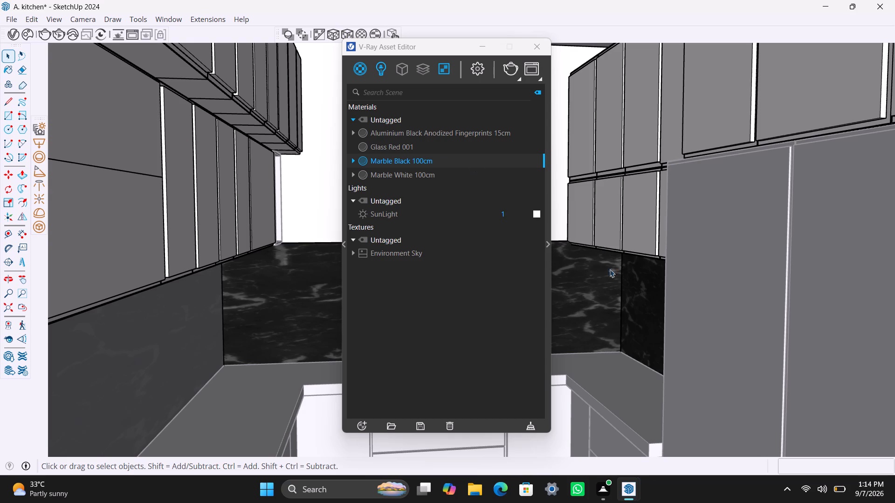
scroll(242, 322, "down", 14)
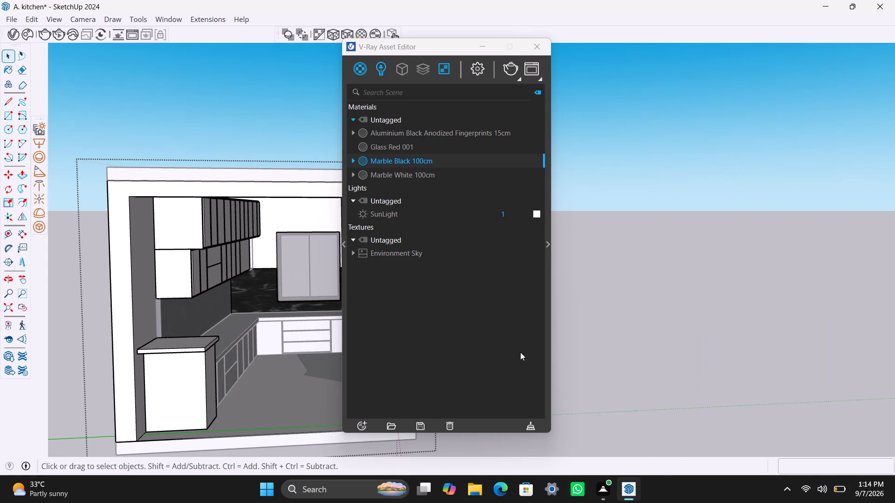
triple_click(659, 329)
Apply the Marble Black 100cm material to the floor slab under the kitchen.
scroll(297, 408, "up", 2)
left_click(260, 414)
scroll(262, 355, "down", 4)
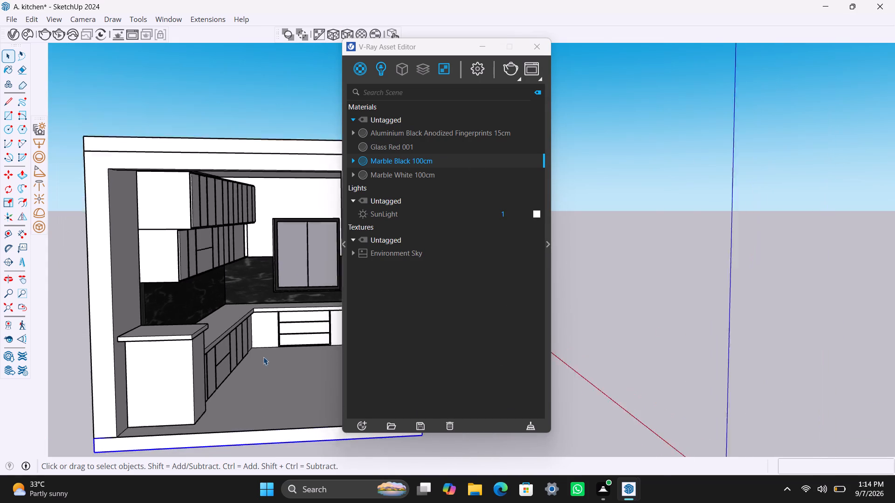
middle_click_drag(260, 378, 260, 397)
scroll(249, 398, "up", 5)
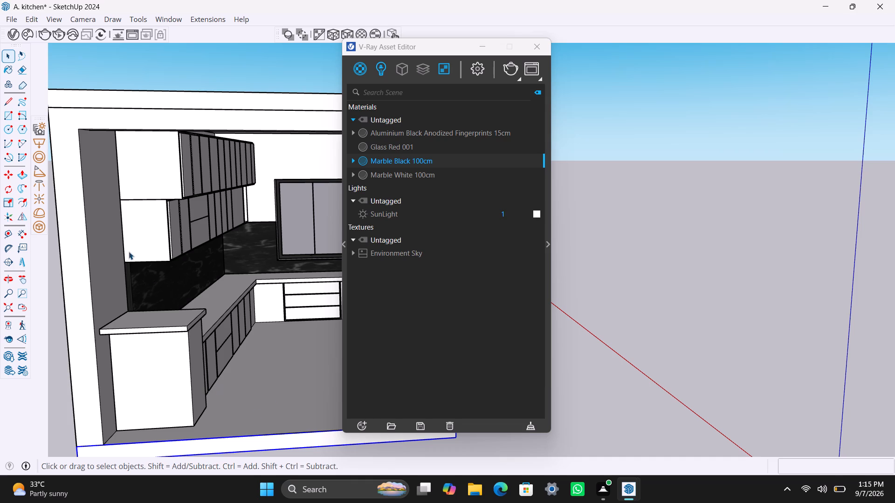
right_click(401, 159)
left_click(430, 189)
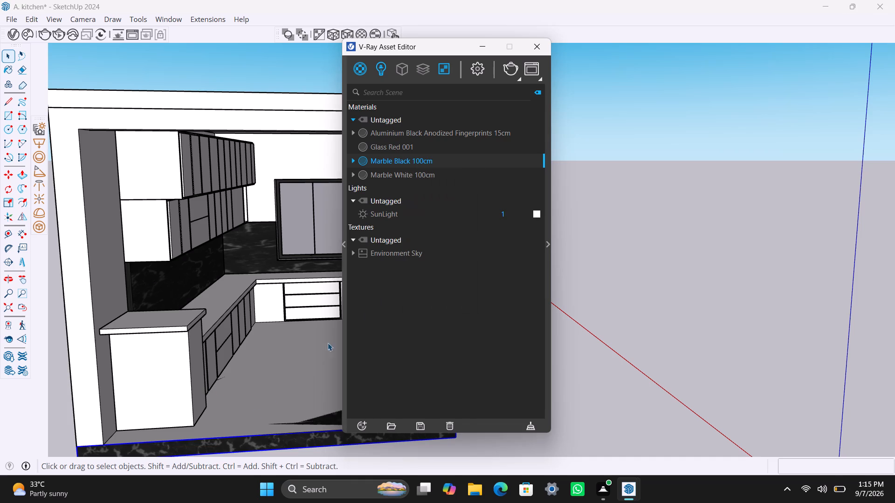
scroll(257, 411, "down", 3)
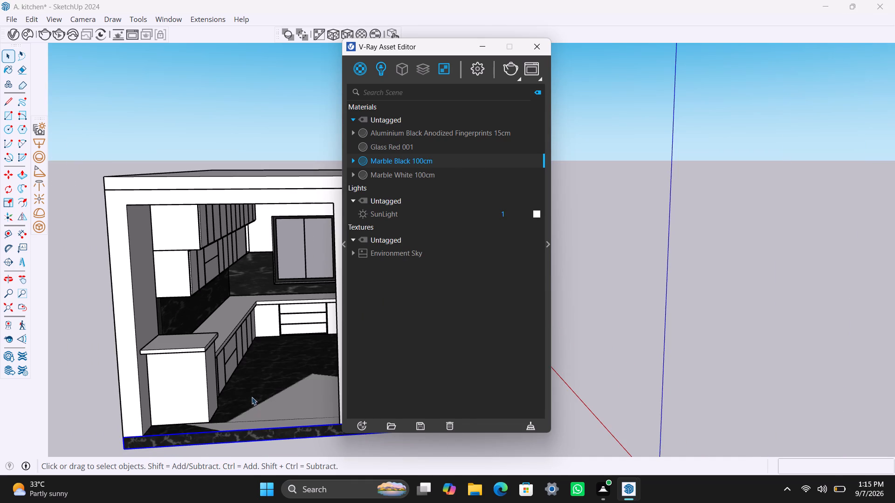
key("space")
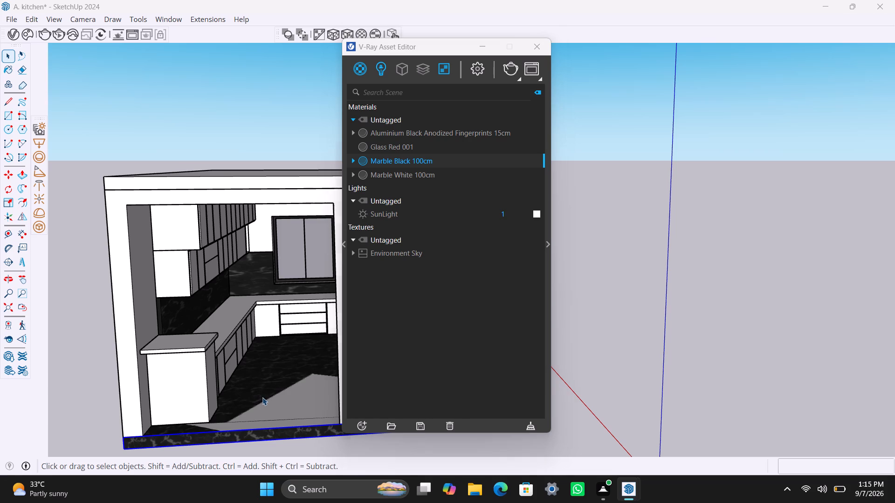
Apply Marble Black 100cm to the floor's top face inside its group, fit the texture with the cubic projection, and leave the group.
left_click(262, 397)
scroll(260, 404, "up", 2)
scroll(257, 374, "down", 3)
middle_click_drag(256, 369, 254, 437)
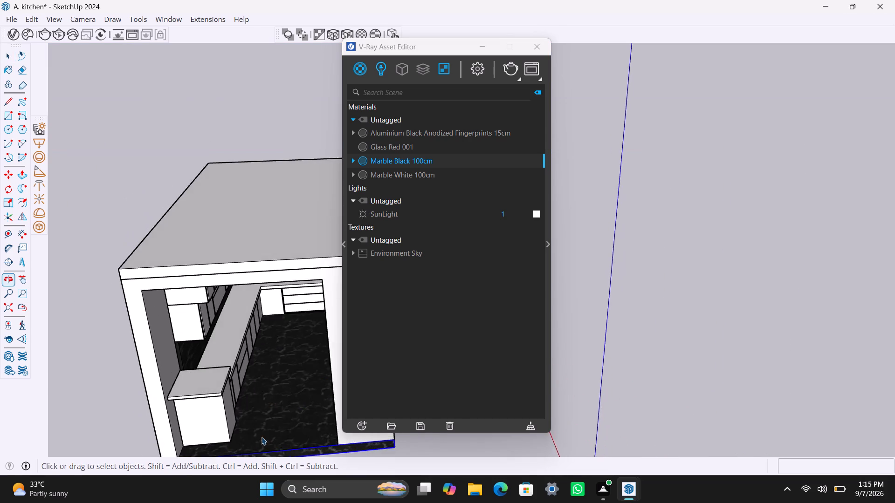
scroll(262, 437, "up", 3)
left_click(272, 383)
double_click(282, 386)
left_click(282, 386)
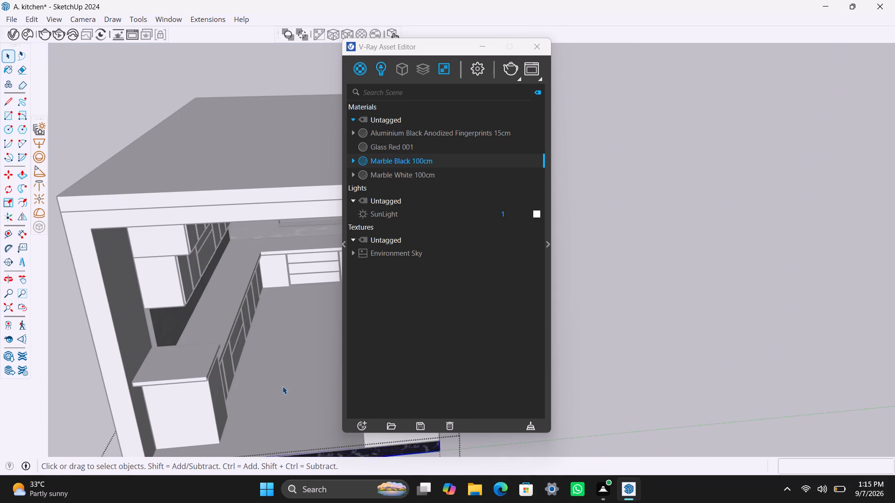
double_click(288, 403)
scroll(288, 403, "down", 3)
middle_click_drag(288, 404, 299, 338)
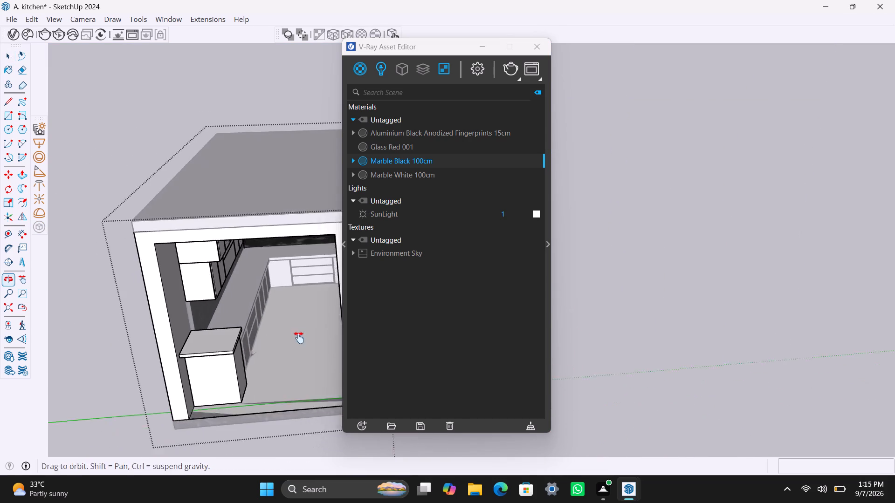
middle_click_drag(299, 338, 299, 337)
scroll(299, 342, "up", 7)
left_click(283, 344)
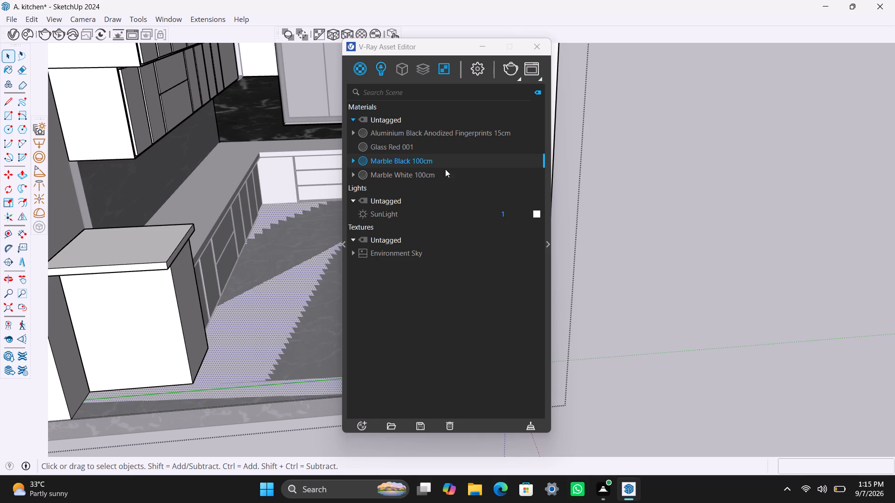
right_click(428, 159)
left_click(445, 177)
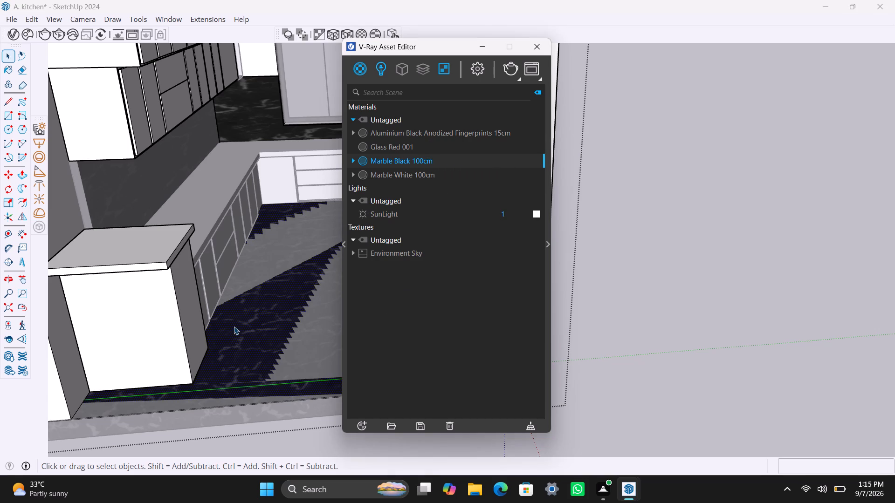
left_click(284, 312)
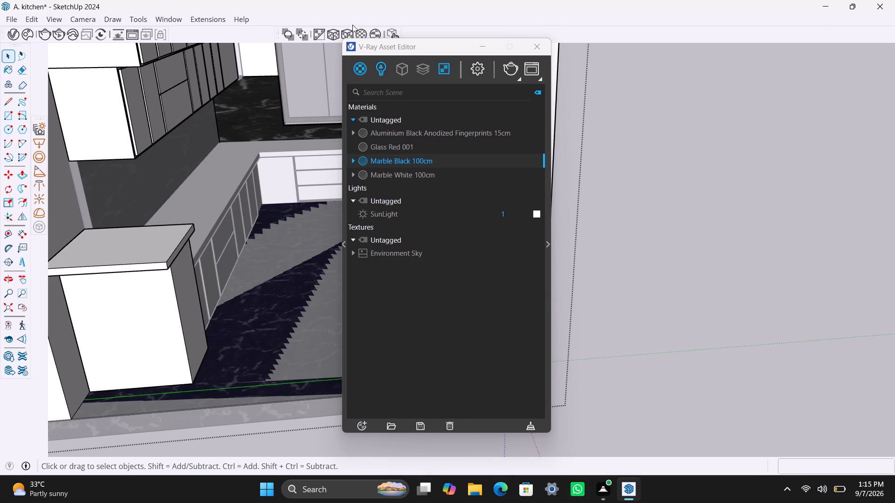
left_click(351, 29)
left_click(649, 280)
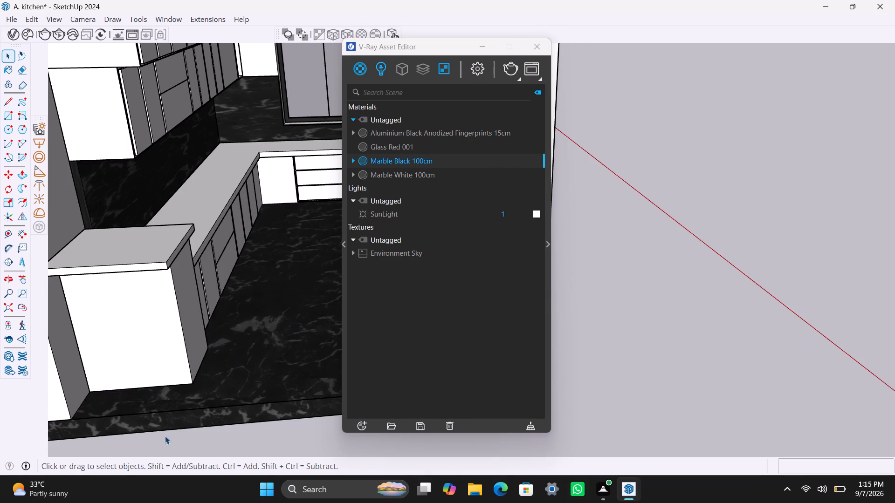
Reapply the Marble Black 100cm material to the whole floor slab and clear the selection.
scroll(173, 408, "down", 8)
middle_click_drag(233, 359, 234, 341, "shift")
scroll(233, 344, "down", 1)
scroll(216, 395, "up", 3)
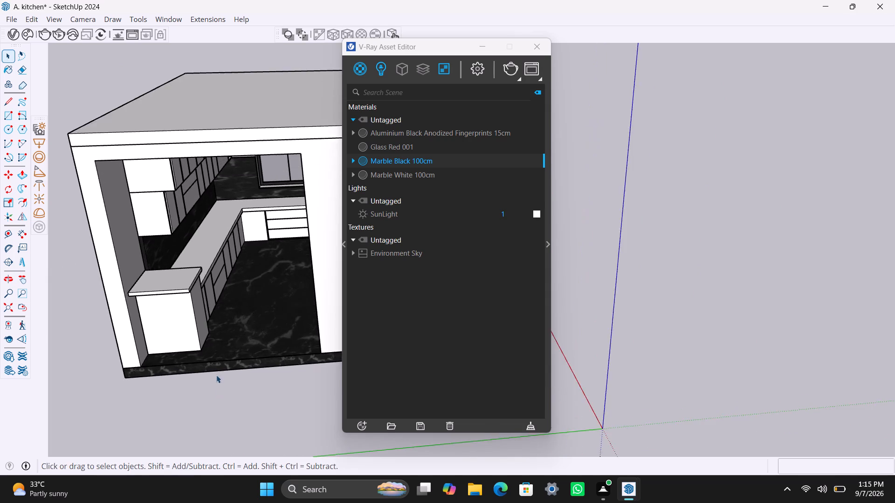
scroll(216, 375, "up", 4)
left_click(220, 366)
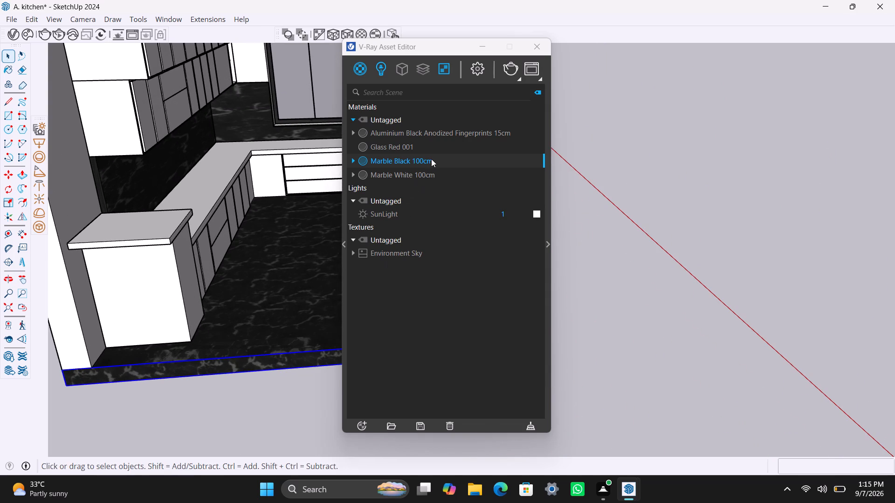
right_click(431, 159)
left_click(450, 177)
key("space")
left_click(751, 205)
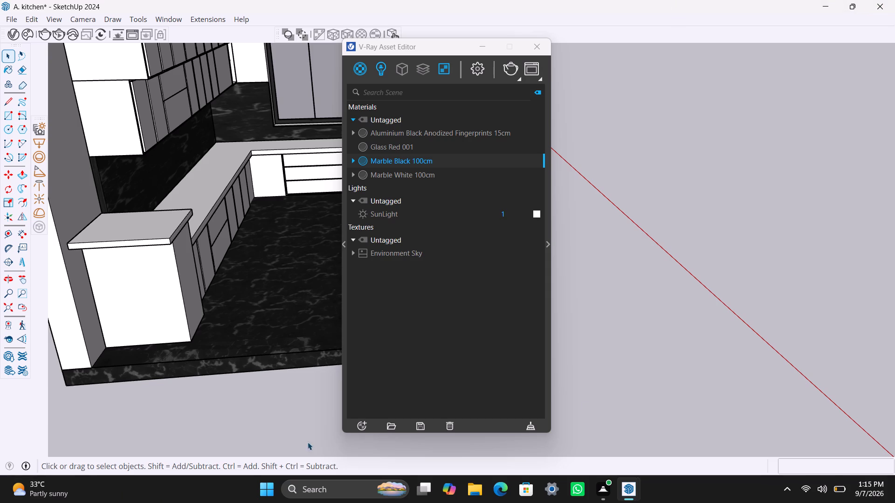
Apply Marble White 100cm to the countertop inside the base cabinet group, fit its texture with the cubic projection, and leave the group.
left_click(404, 177)
right_click(404, 177)
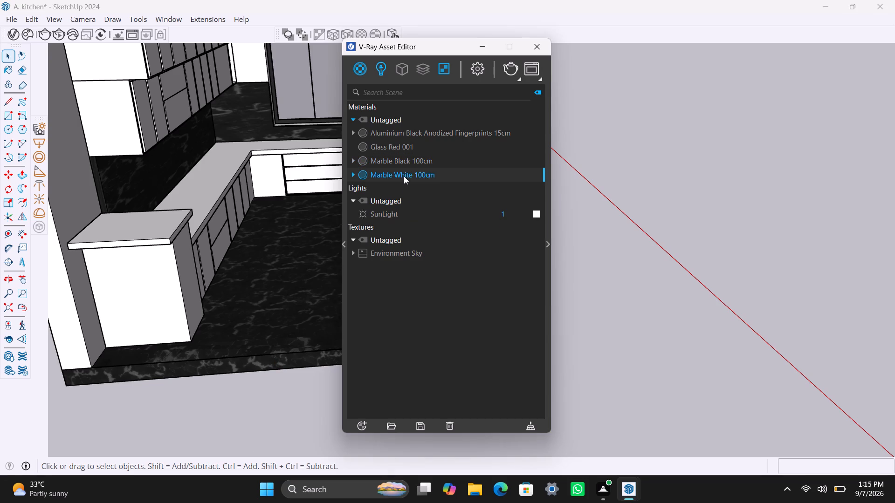
left_click(189, 178)
triple_click(200, 180)
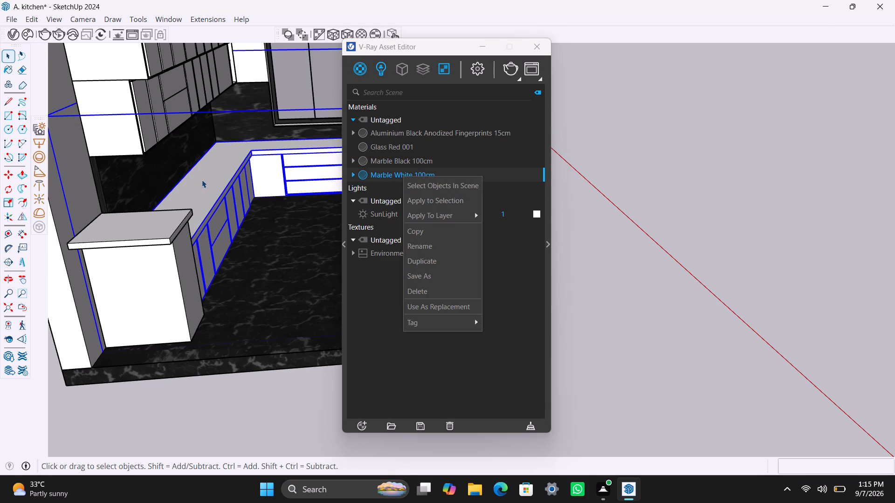
left_click(202, 180)
scroll(202, 178, "up", 2)
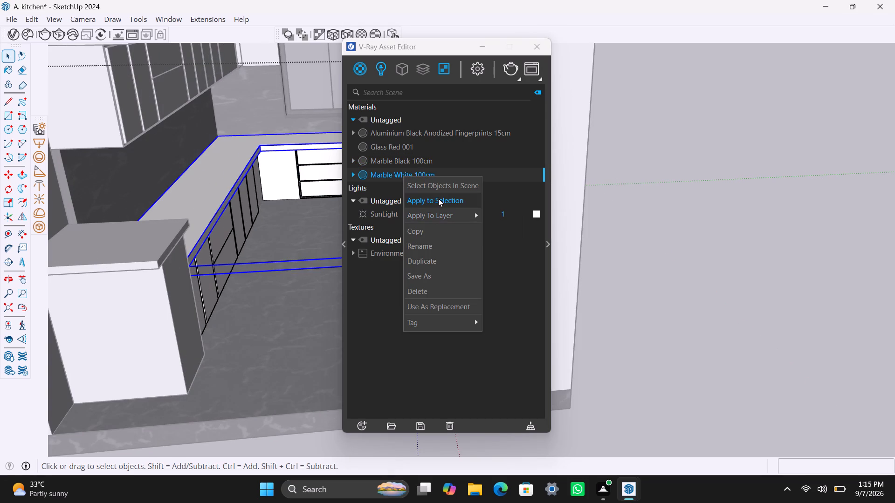
right_click(419, 202)
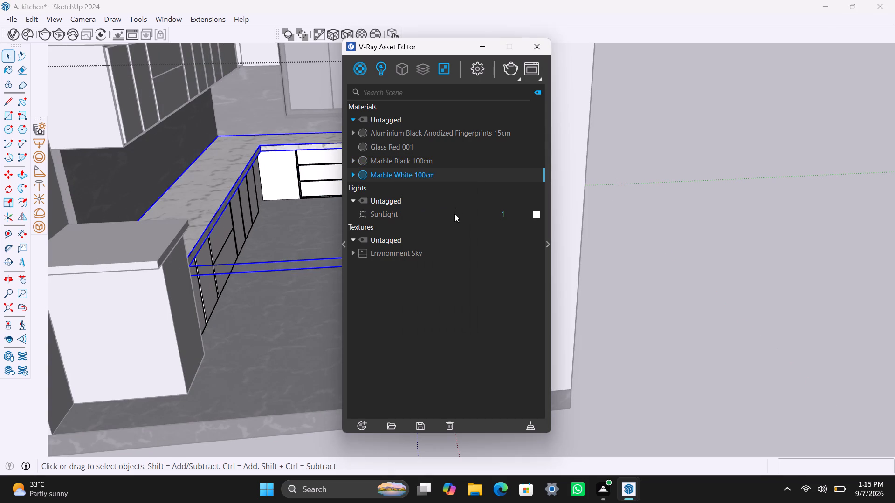
left_click(342, 31)
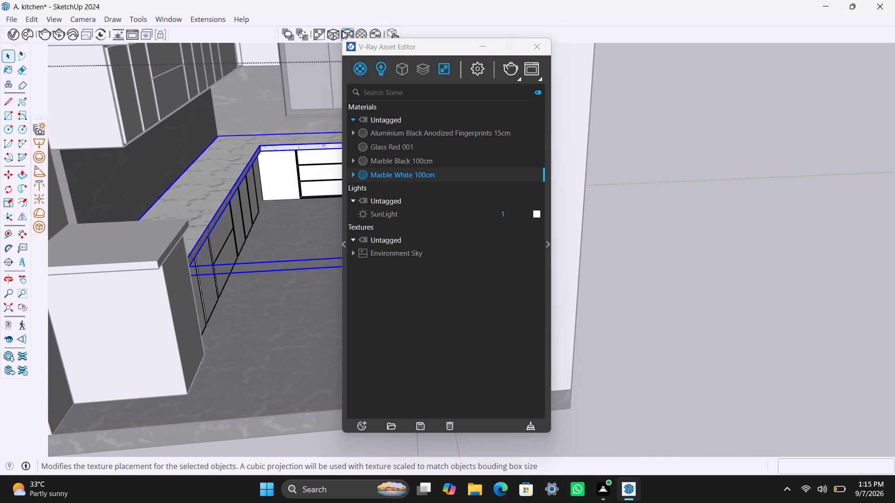
left_click(666, 135)
Save the kitchen model with the applied materials.
scroll(241, 257, "down", 2)
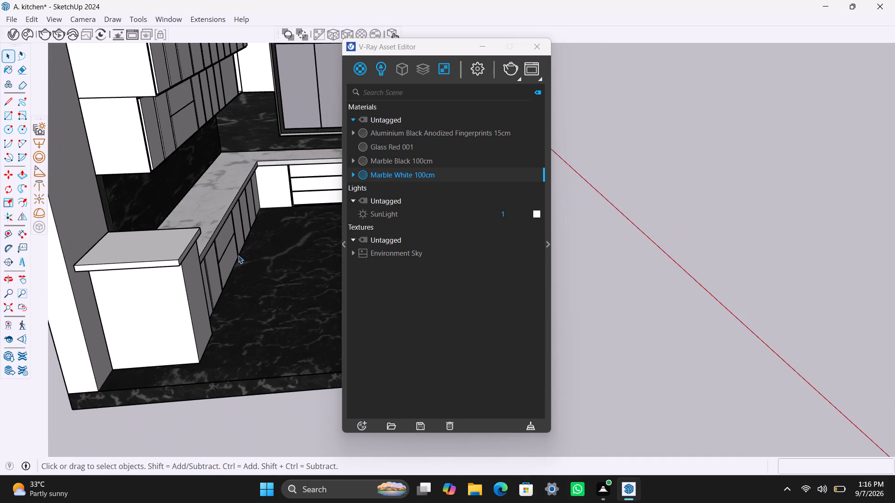
scroll(219, 169, "down", 5)
middle_click_drag(236, 181, 260, 170)
scroll(248, 170, "up", 1)
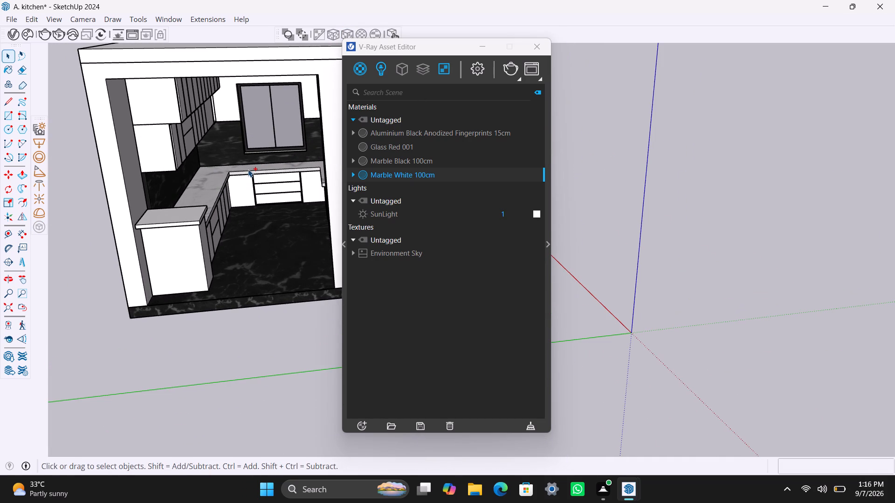
key("ctrl+s")
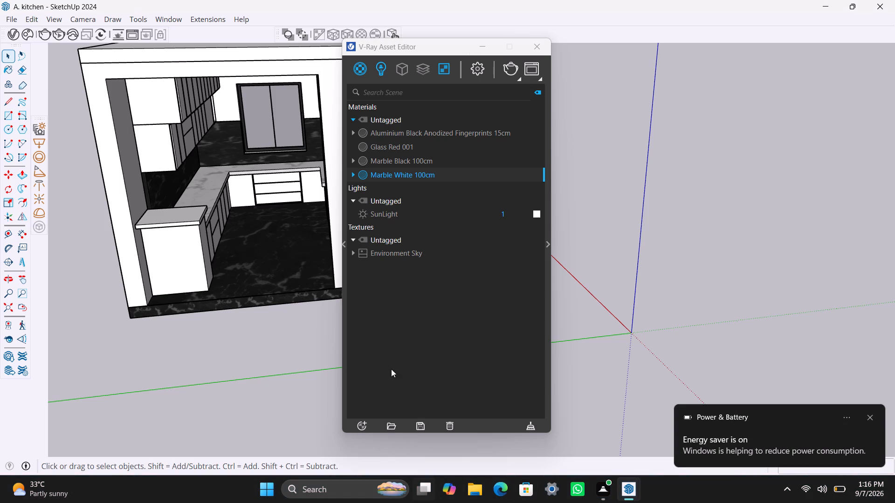
Minimize the V-Ray Asset Editor window to uncover the full model view.
scroll(451, 300, "down", 1)
left_click(488, 47)
right_click(659, 206)
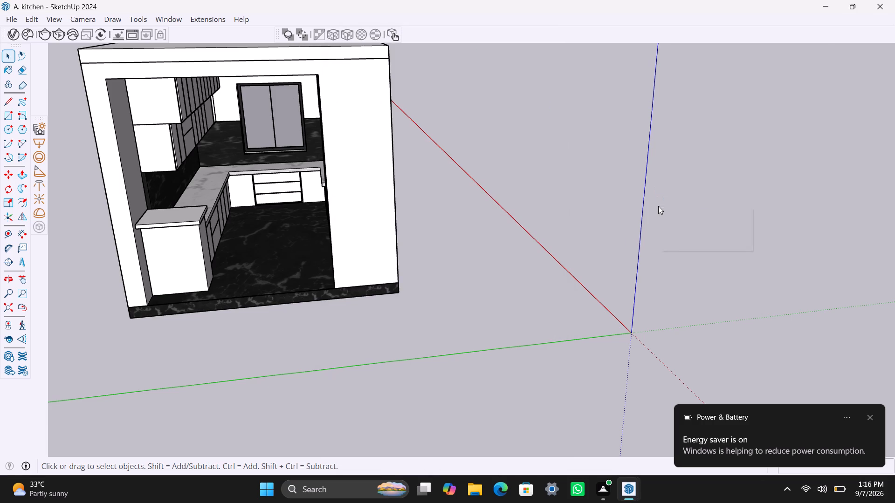
left_click(827, 0)
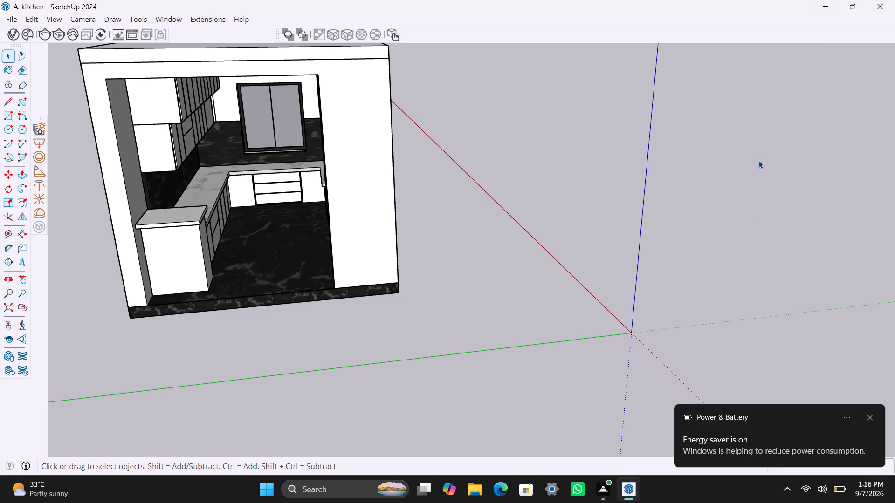
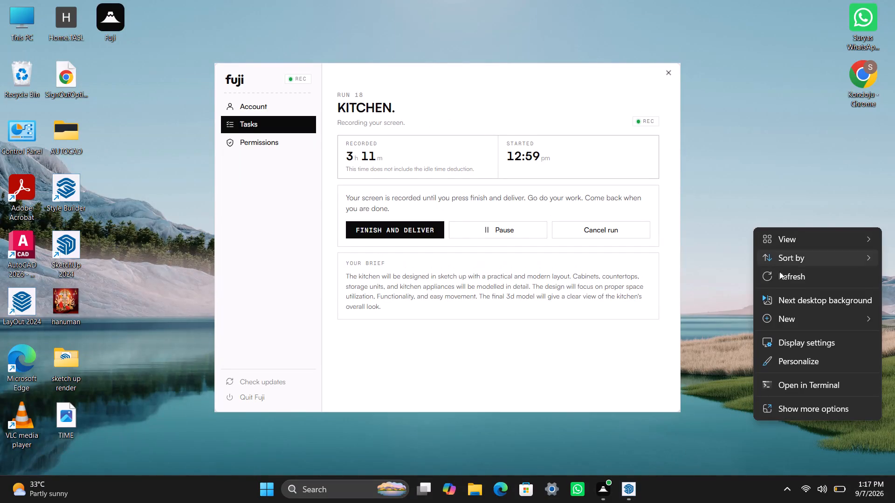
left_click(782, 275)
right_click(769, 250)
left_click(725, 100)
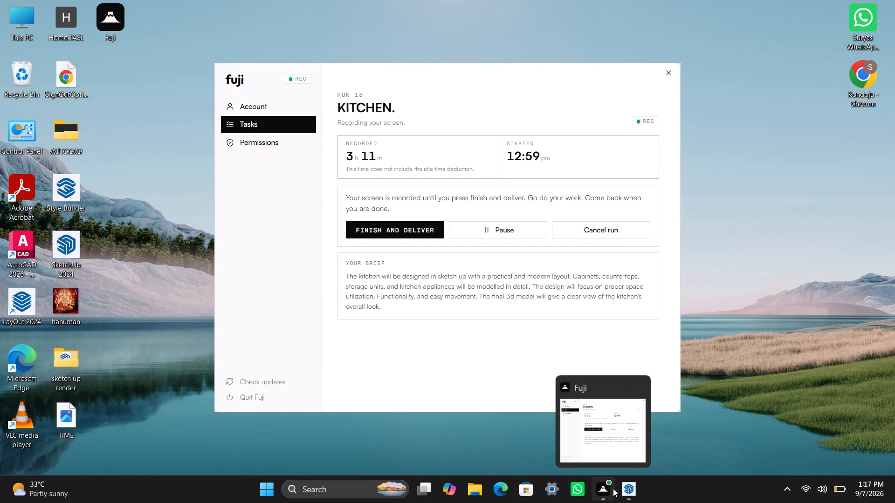
Switch back to the SketchUp kitchen model and minimize the V-Ray Asset Editor window.
left_click(627, 486)
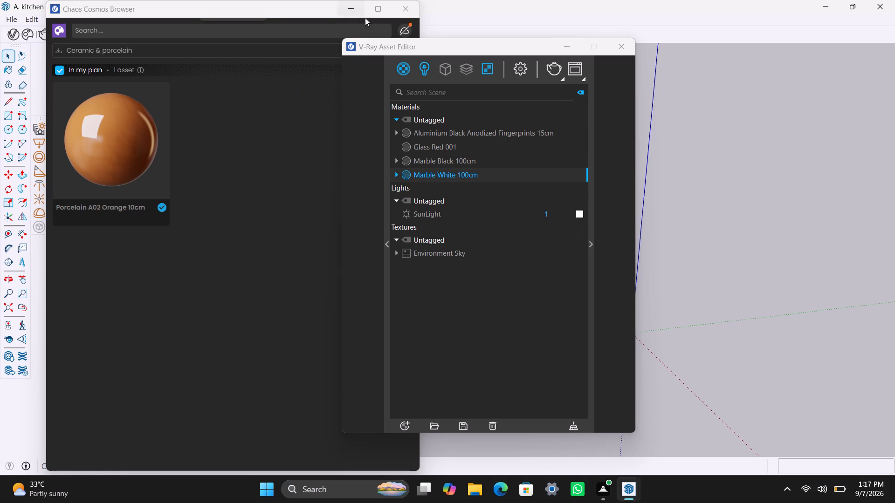
left_click(571, 46)
right_click(736, 168)
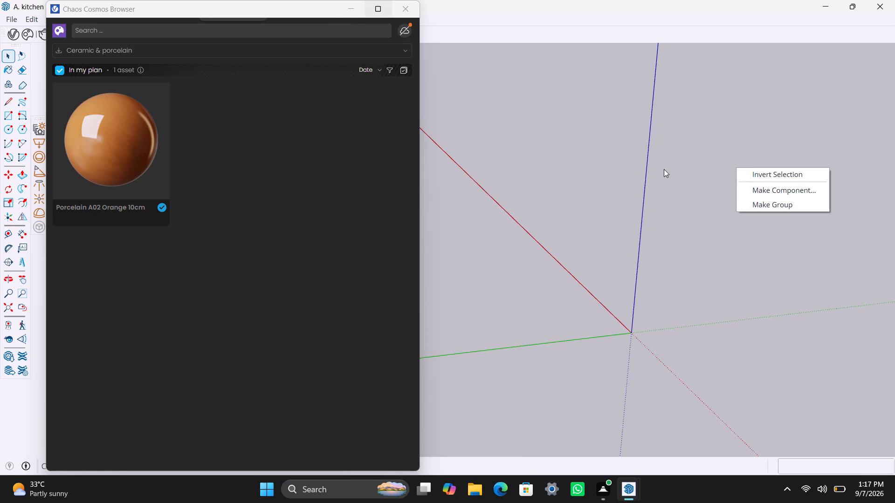
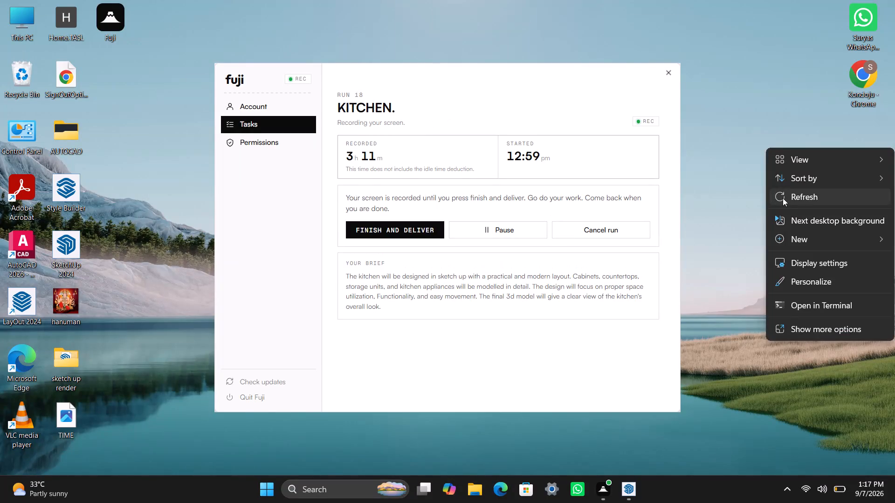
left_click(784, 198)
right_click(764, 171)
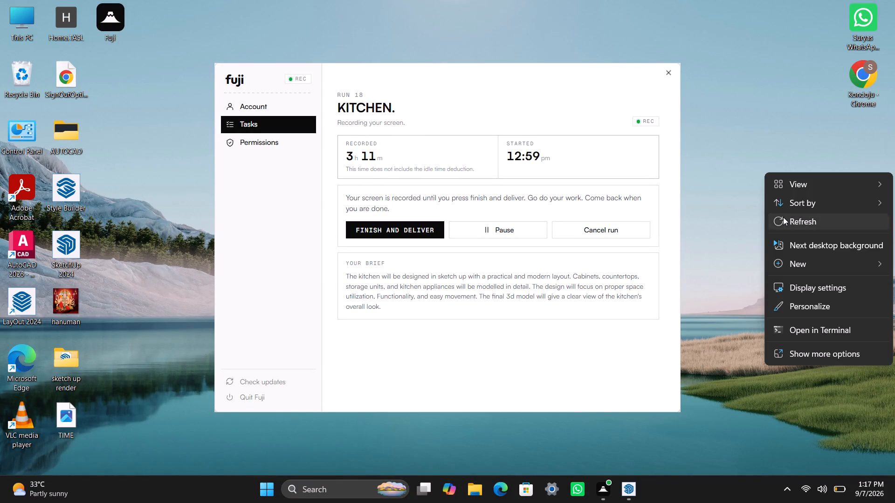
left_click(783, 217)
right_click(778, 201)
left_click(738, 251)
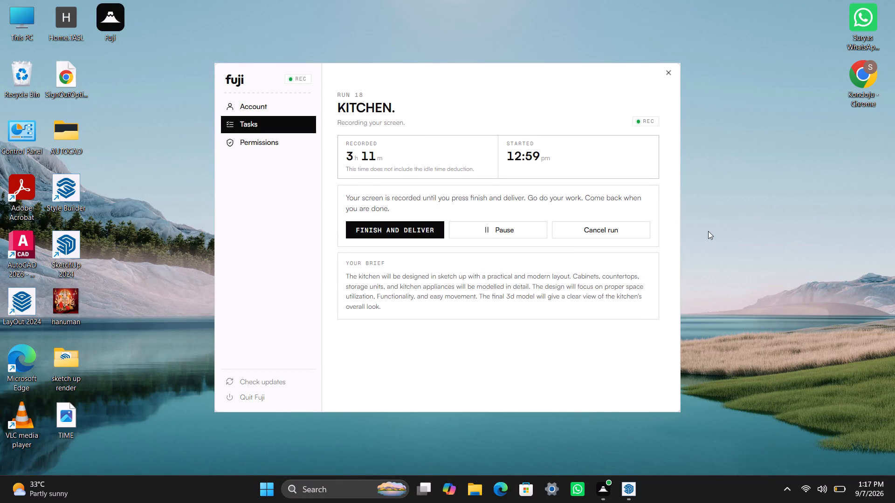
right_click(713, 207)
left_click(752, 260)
Switch back to the SketchUp kitchen model and minimize the V-Ray Asset Editor and Chaos Cosmos Browser windows.
left_click(633, 485)
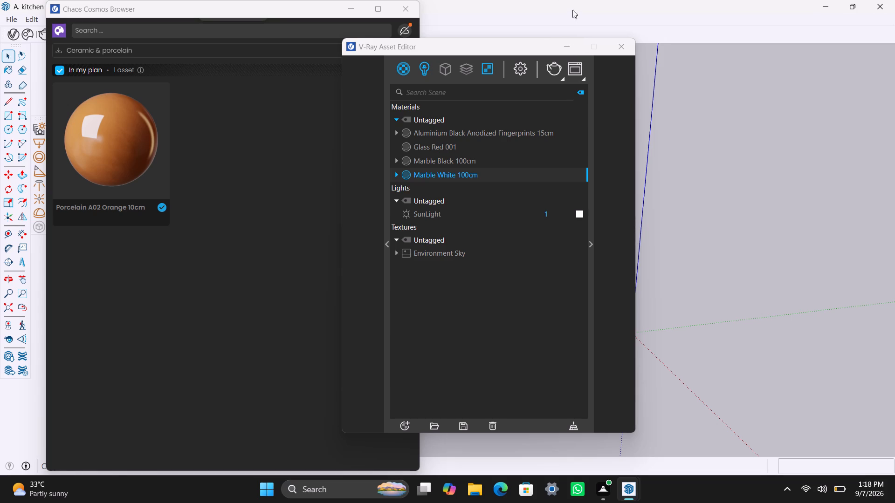
left_click(569, 46)
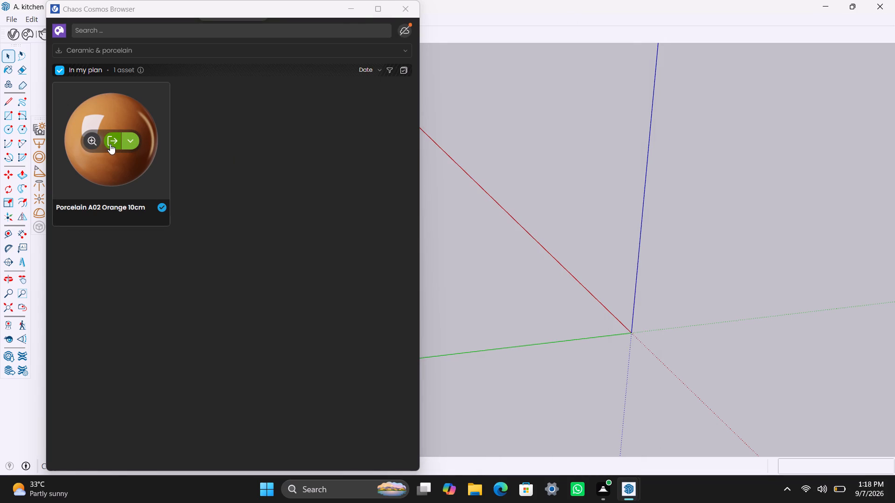
left_click(357, 10)
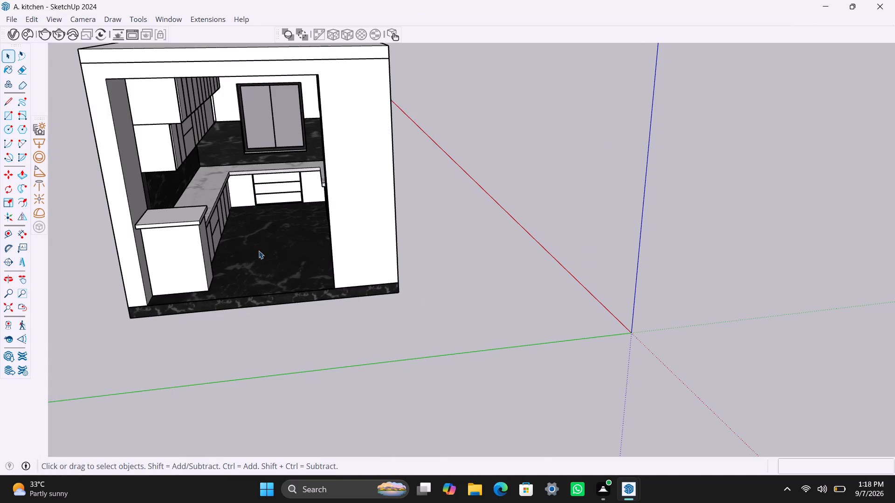
Examine the kitchen interior through the front opening, checking the cabinets, window, countertops and floor from several angles.
scroll(259, 241, "down", 2)
scroll(258, 225, "up", 1)
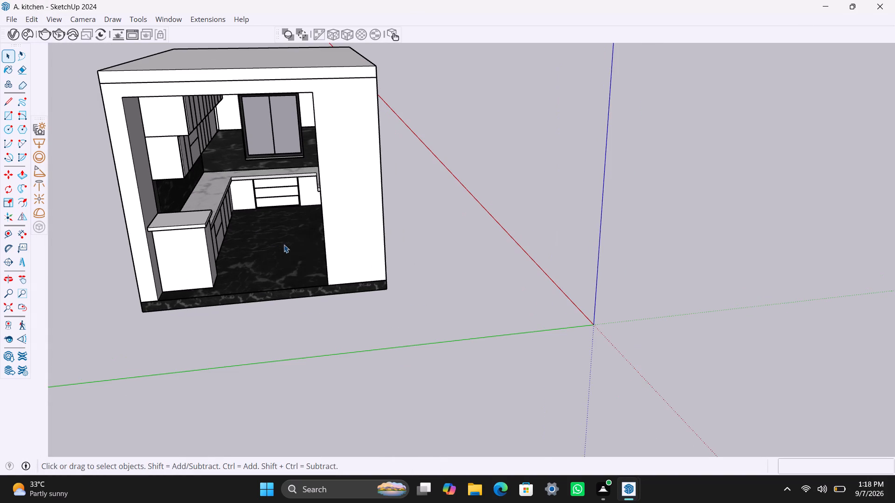
middle_click_drag(316, 277, 460, 320, "shift")
scroll(404, 262, "up", 1)
middle_click_drag(425, 289, 380, 279)
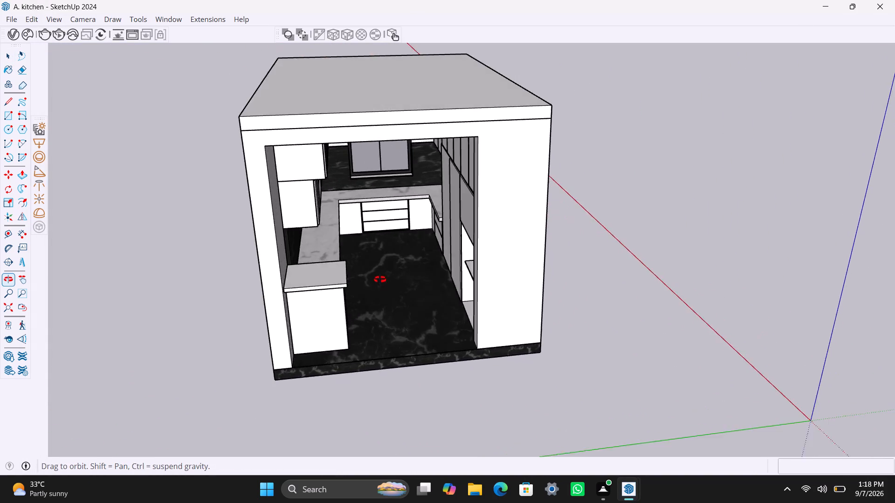
middle_click_drag(380, 279, 352, 239)
scroll(356, 215, "up", 3)
scroll(384, 207, "down", 4)
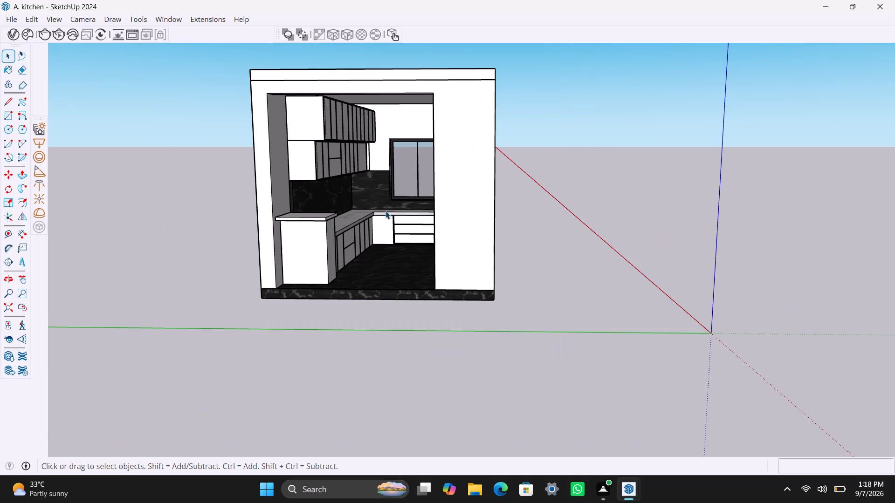
scroll(391, 221, "down", 1)
middle_click_drag(394, 224, 433, 286, "shift")
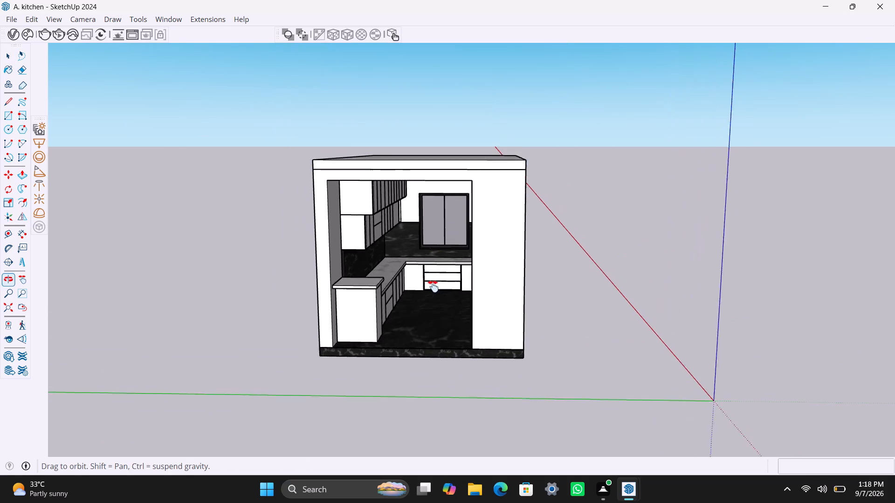
middle_click_drag(433, 286, 438, 289, "shift")
scroll(433, 292, "up", 3)
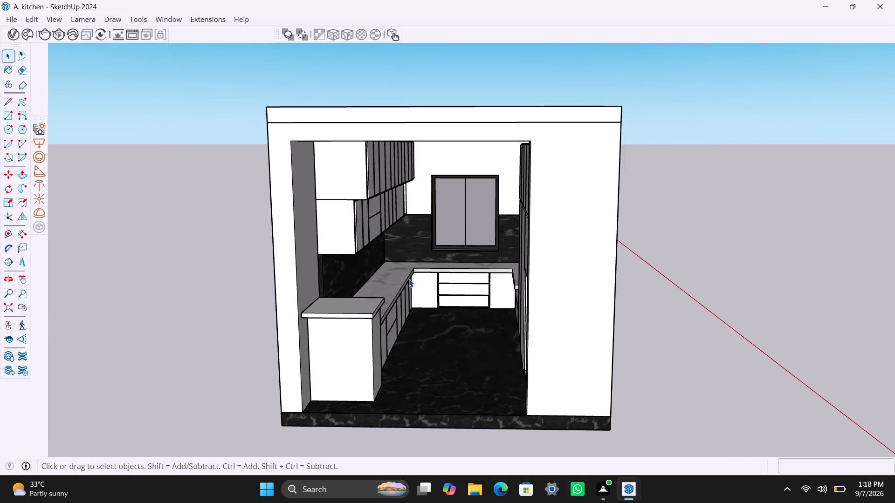
scroll(353, 216, "down", 4)
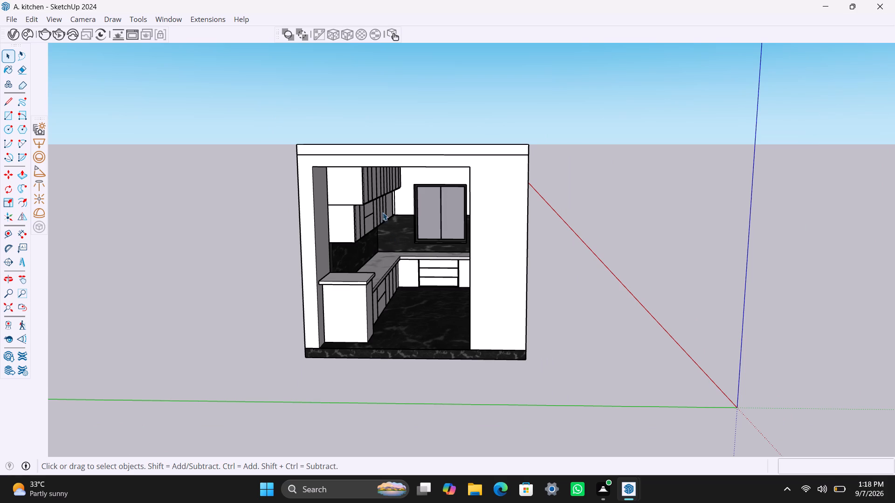
scroll(347, 191, "up", 5)
scroll(345, 242, "up", 1)
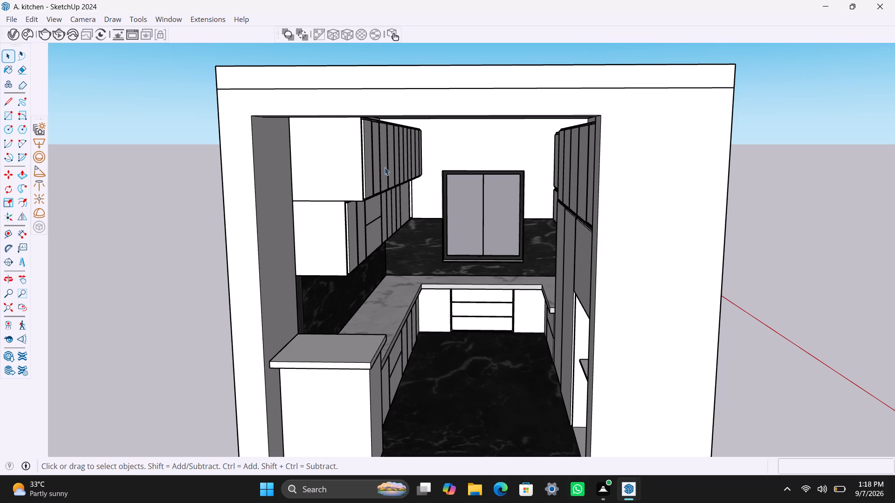
middle_click_drag(483, 147, 476, 118)
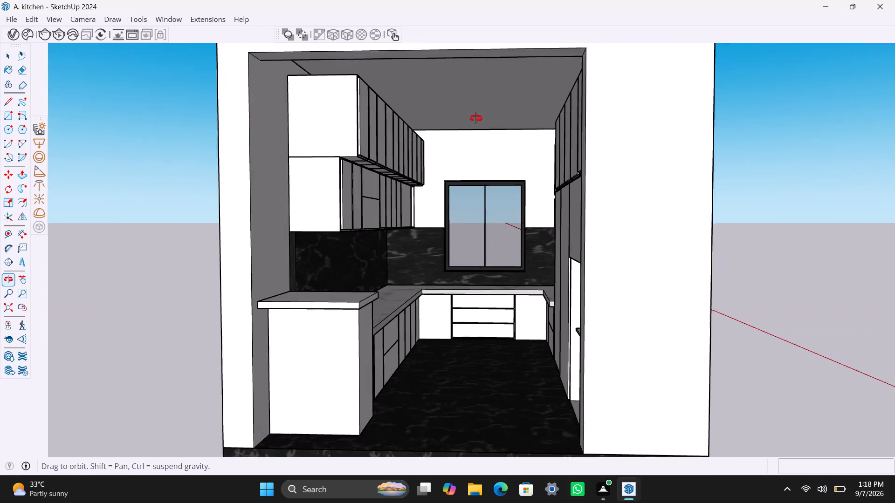
middle_click_drag(476, 118, 480, 105)
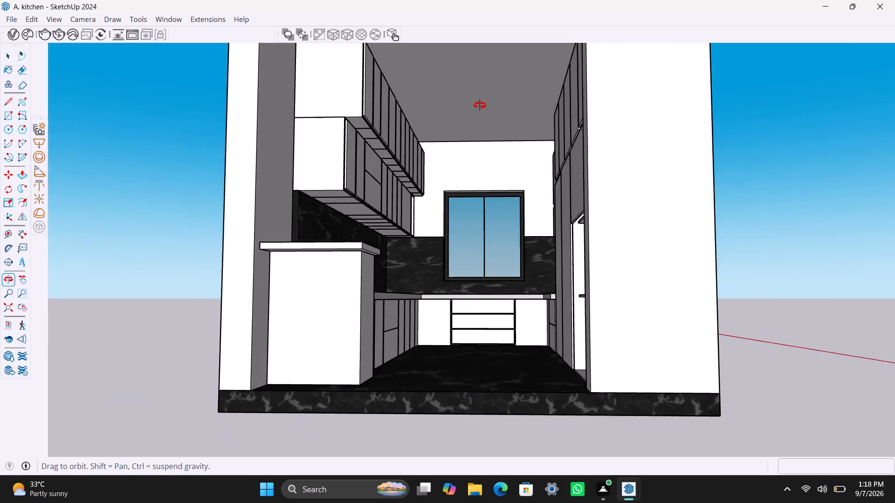
middle_click_drag(480, 105, 452, 126)
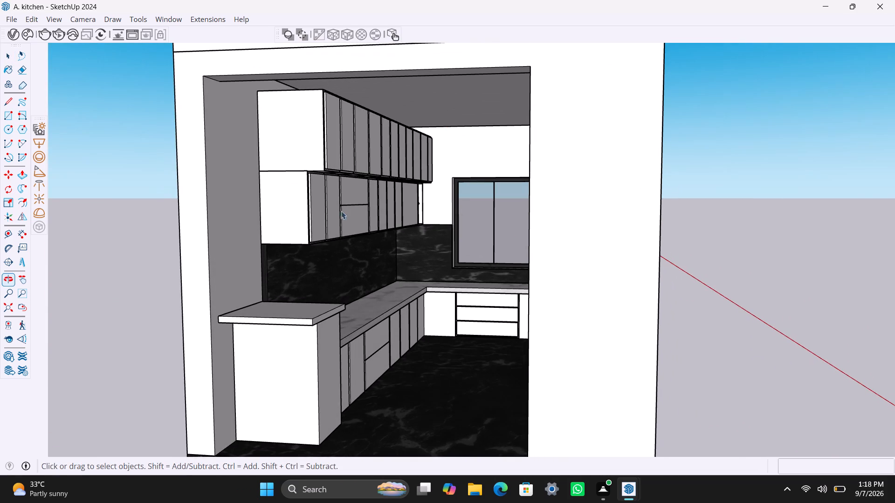
Open the kitchen group for editing and select the upper wall cabinet nearest the front opening.
scroll(307, 146, "up", 4)
left_click(316, 139)
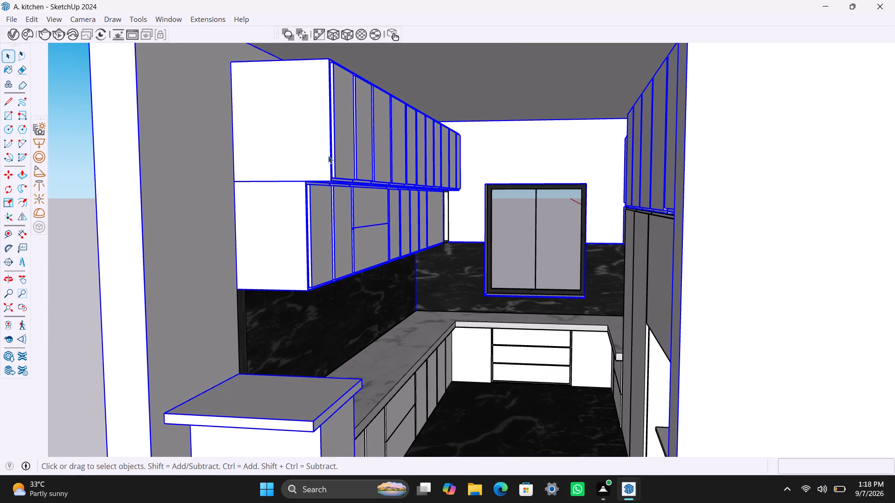
double_click(322, 145)
left_click(320, 145)
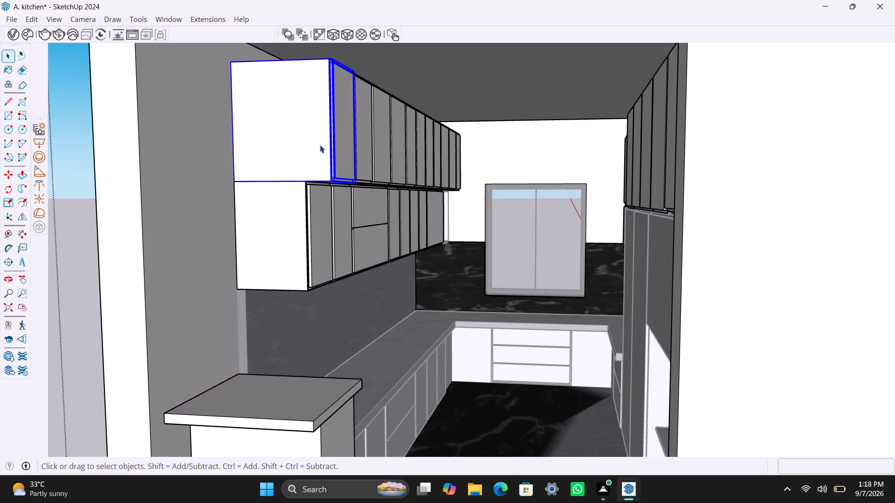
scroll(319, 145, "down", 3)
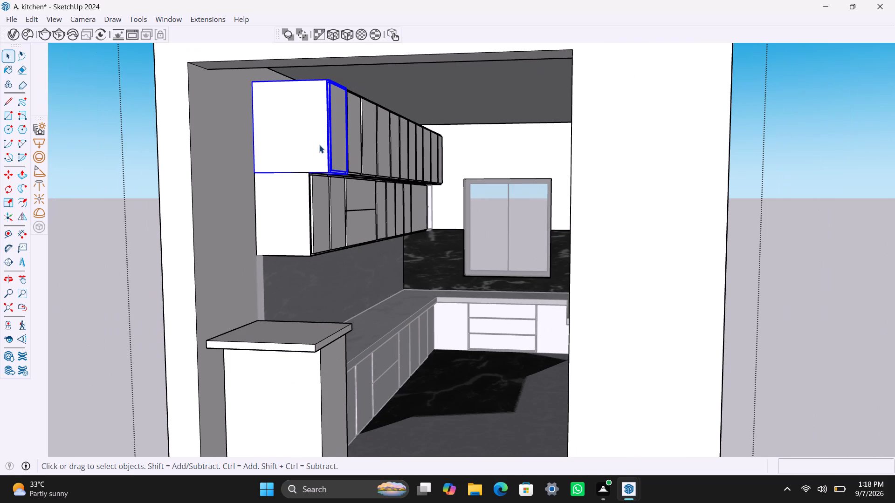
Create a new Generic material in the V-Ray Asset Editor and name it "wadrobe paint".
left_click(18, 32)
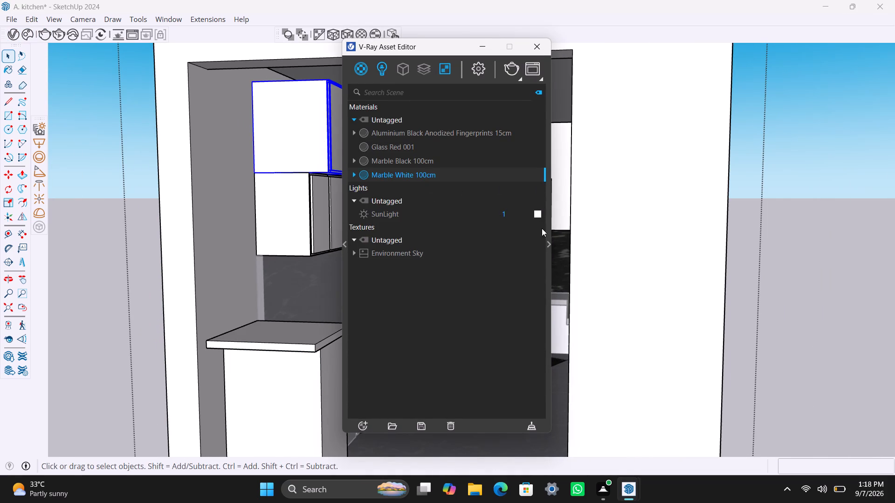
left_click(548, 241)
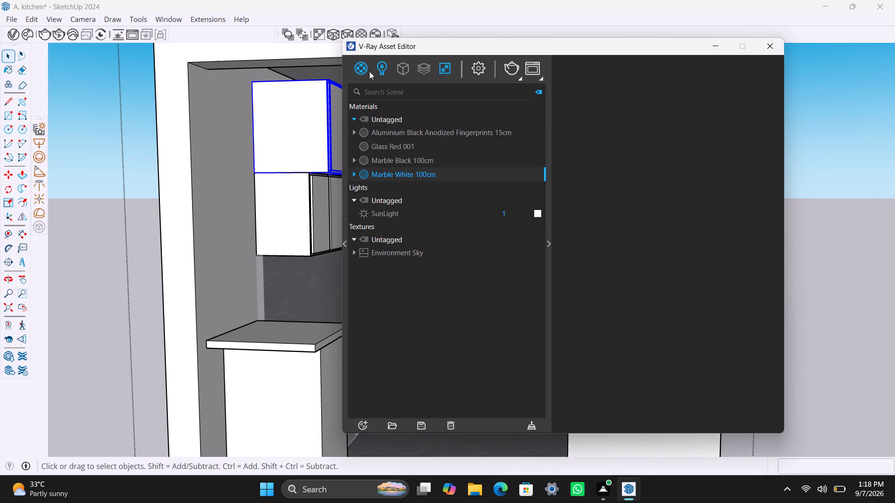
left_click(368, 69)
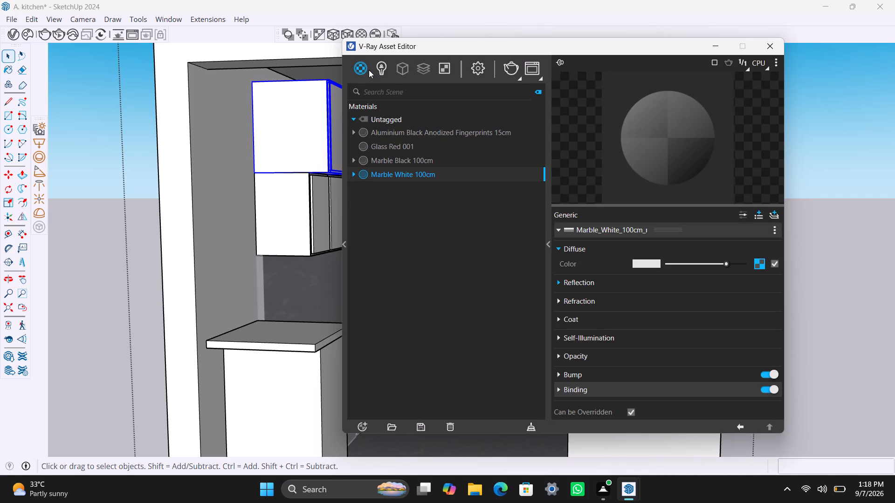
right_click(366, 68)
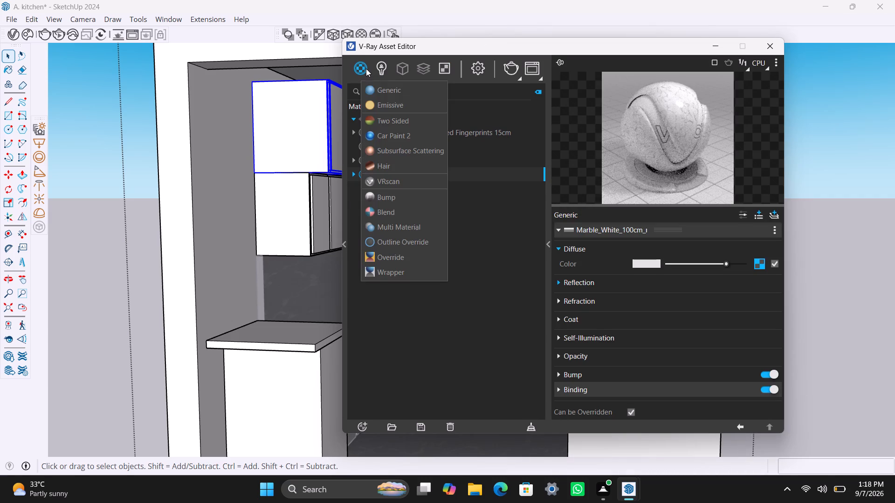
left_click(391, 89)
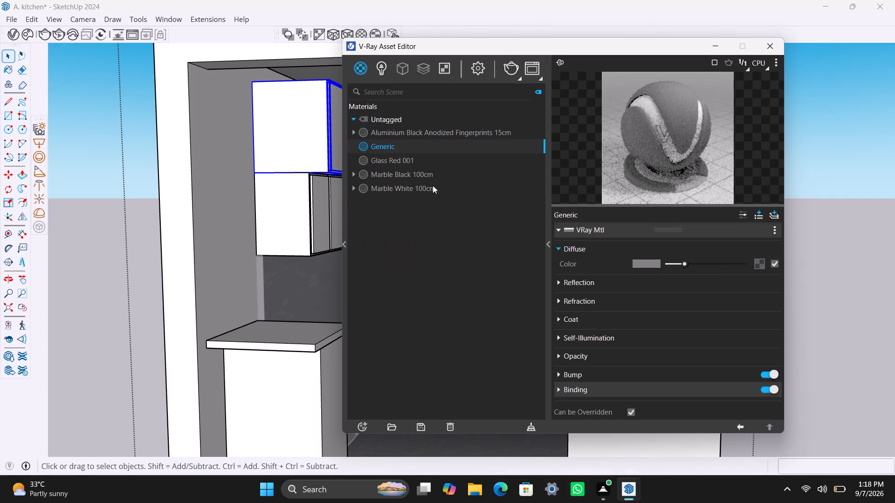
double_click(408, 146)
left_click_drag(409, 146, 404, 145)
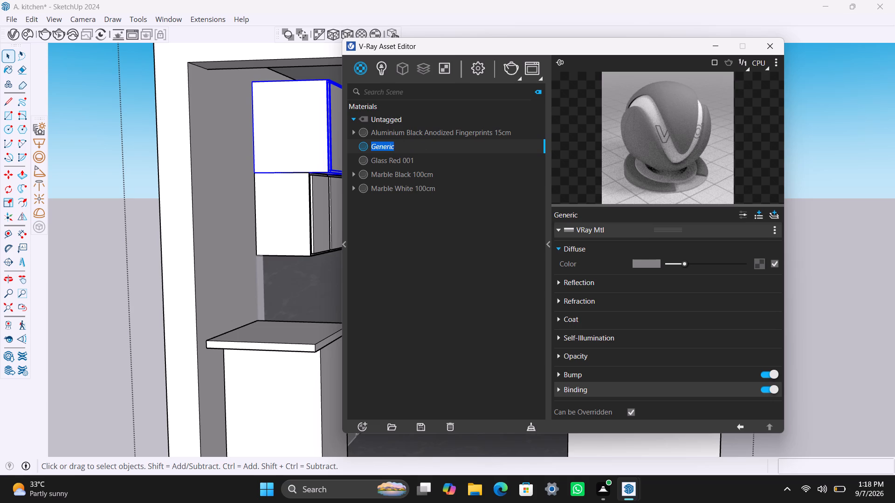
type("wadr")
type("obe")
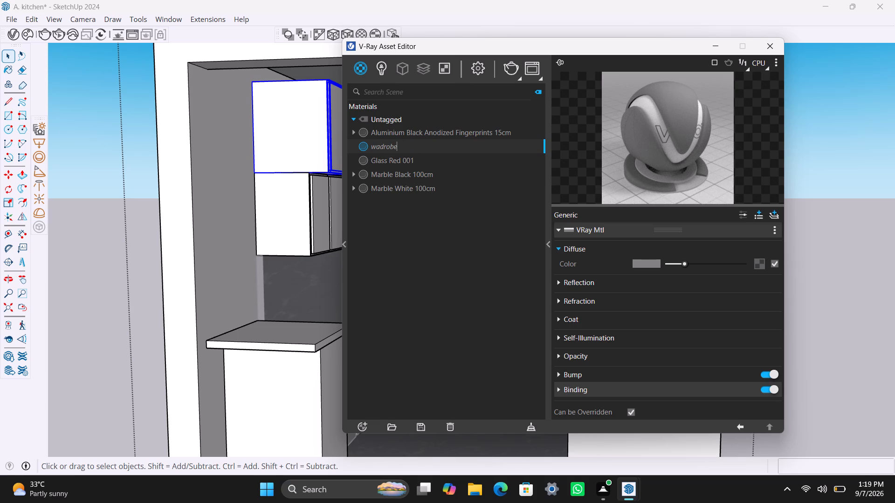
key("space")
type("p")
type("aint")
Set the hue of the wadrobe paint material's diffuse colour to a reddish orange of about 0.059.
left_click(647, 267)
left_click(645, 263)
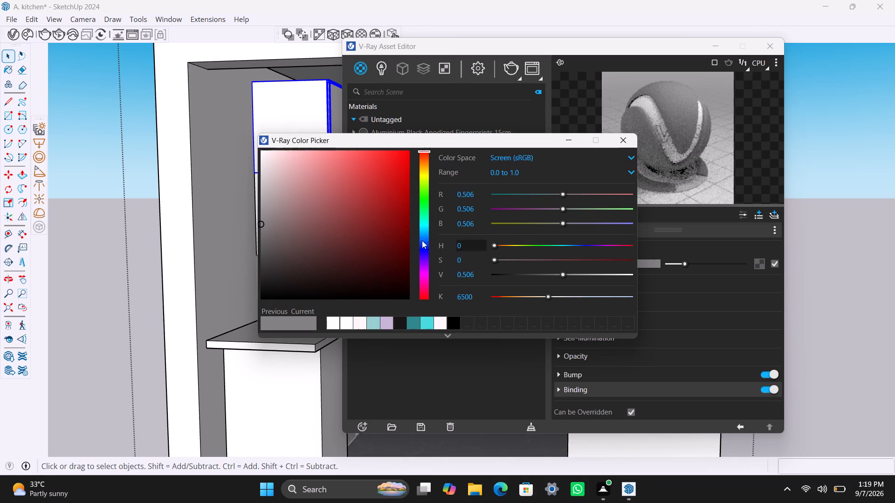
left_click(423, 172)
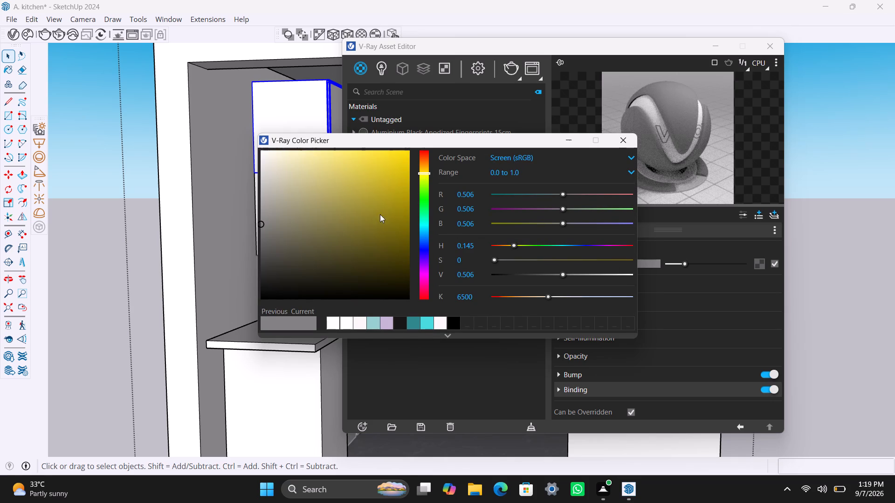
left_click(426, 162)
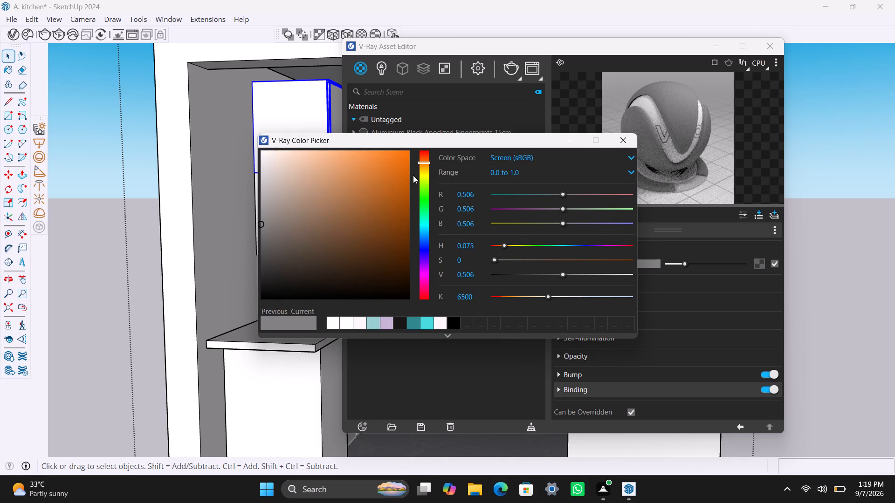
left_click(422, 167)
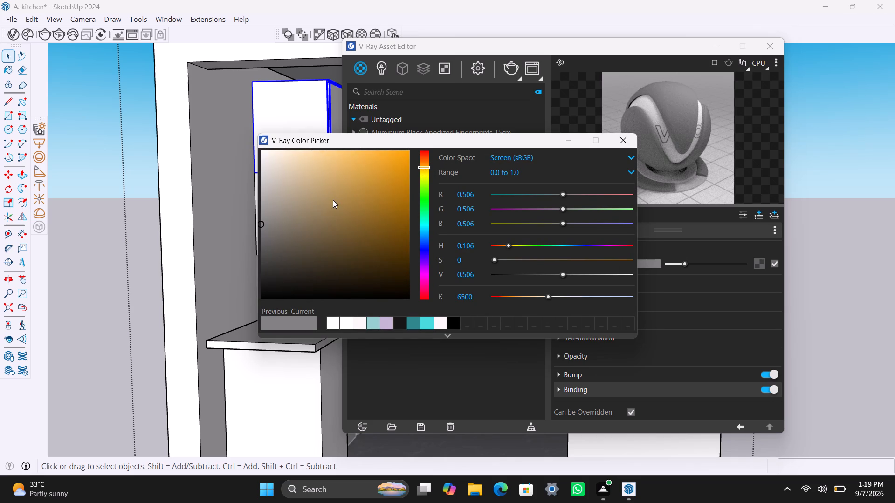
left_click(425, 163)
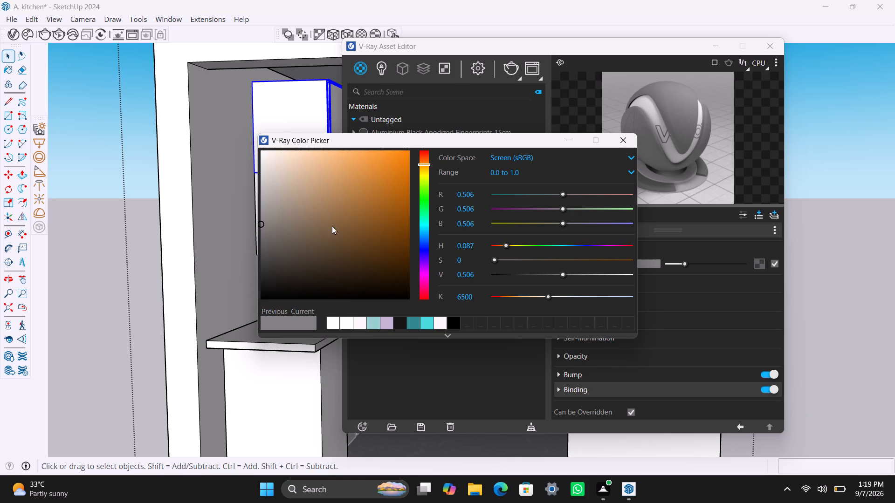
scroll(331, 219, "down", 2)
left_click(368, 175)
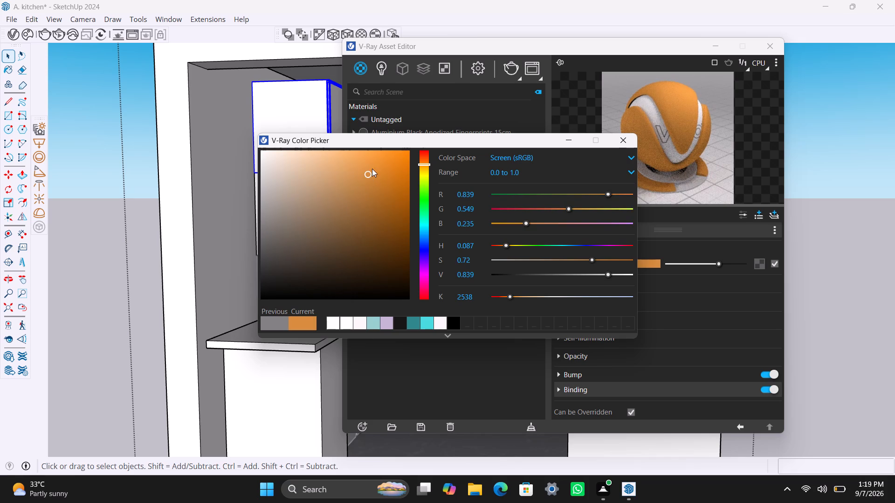
left_click(424, 159)
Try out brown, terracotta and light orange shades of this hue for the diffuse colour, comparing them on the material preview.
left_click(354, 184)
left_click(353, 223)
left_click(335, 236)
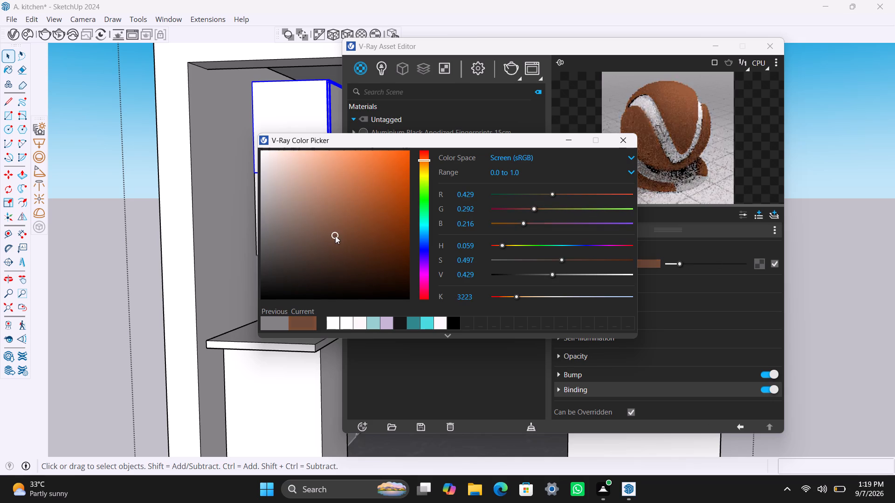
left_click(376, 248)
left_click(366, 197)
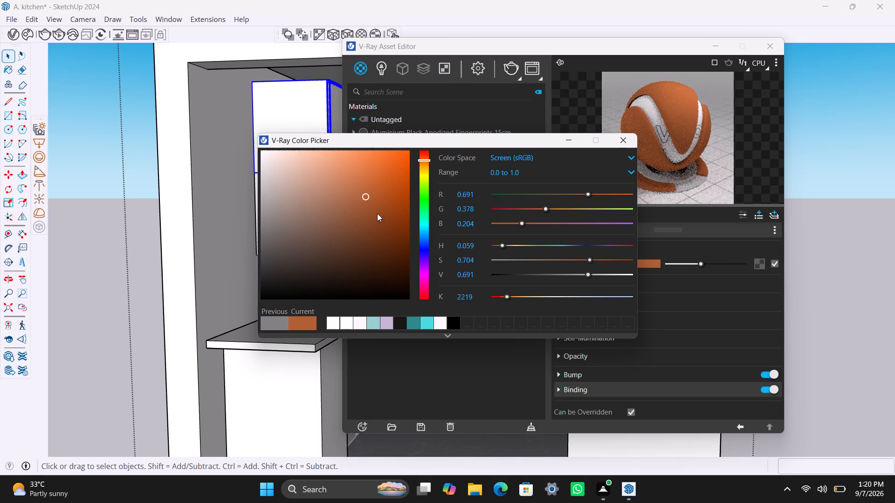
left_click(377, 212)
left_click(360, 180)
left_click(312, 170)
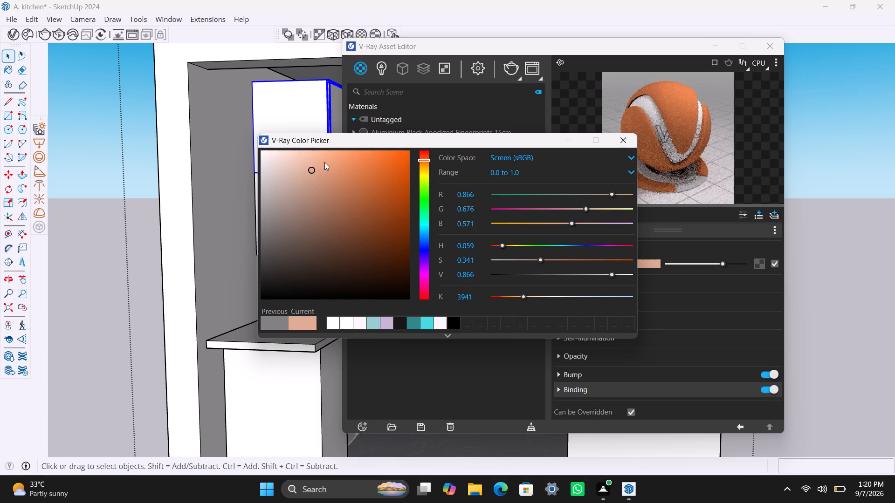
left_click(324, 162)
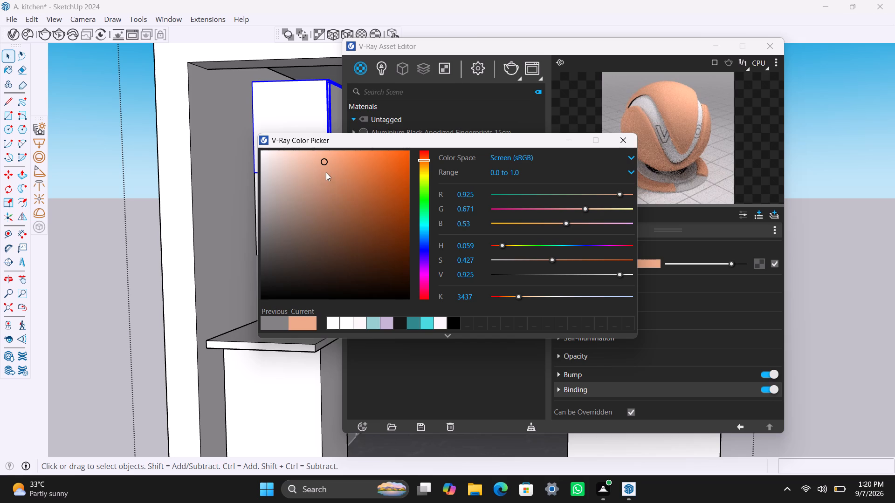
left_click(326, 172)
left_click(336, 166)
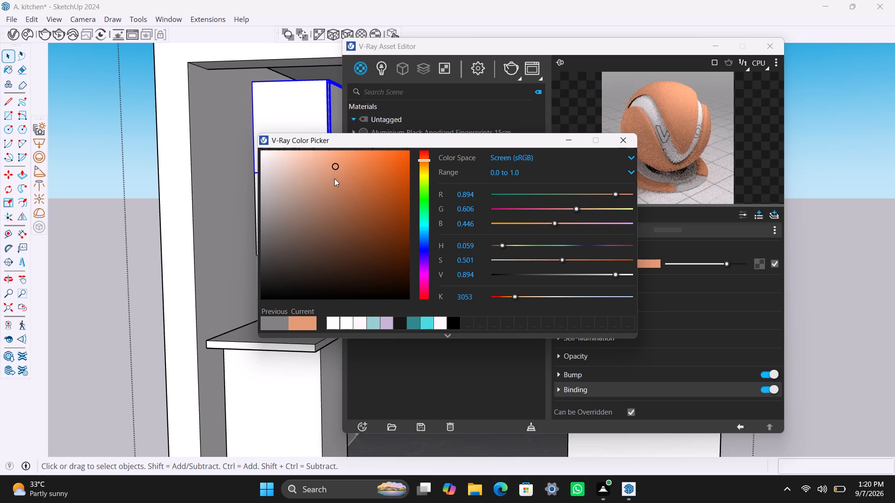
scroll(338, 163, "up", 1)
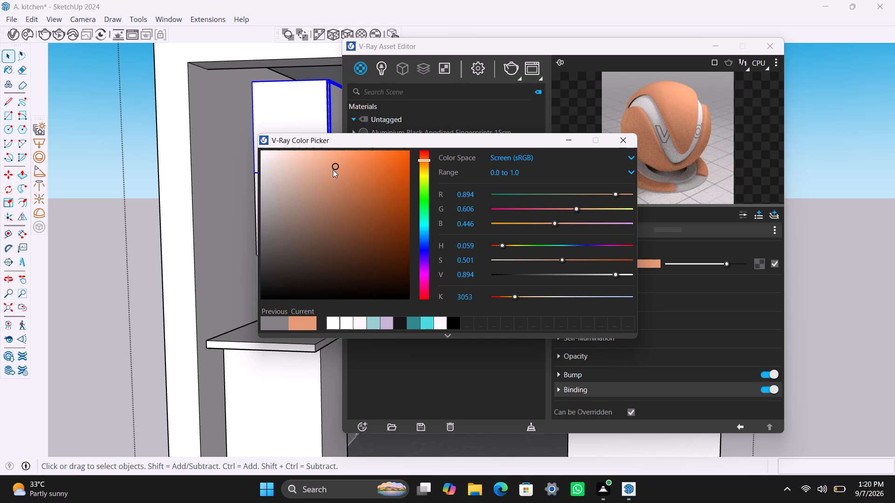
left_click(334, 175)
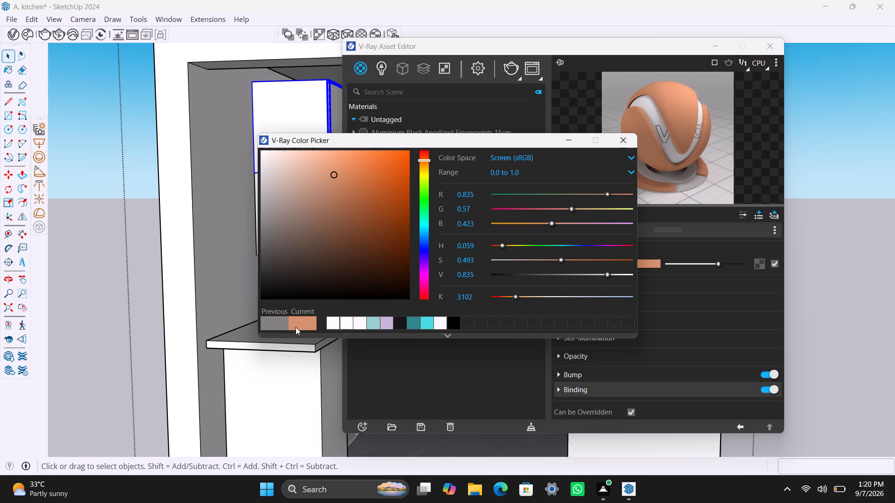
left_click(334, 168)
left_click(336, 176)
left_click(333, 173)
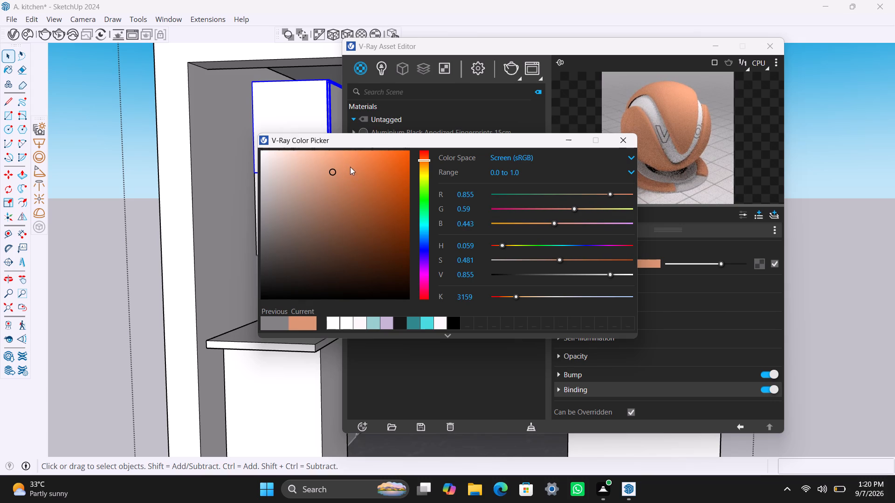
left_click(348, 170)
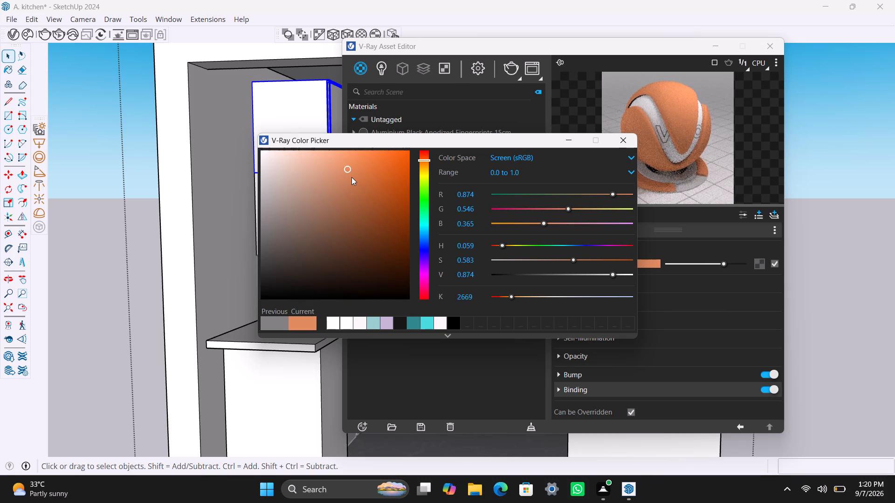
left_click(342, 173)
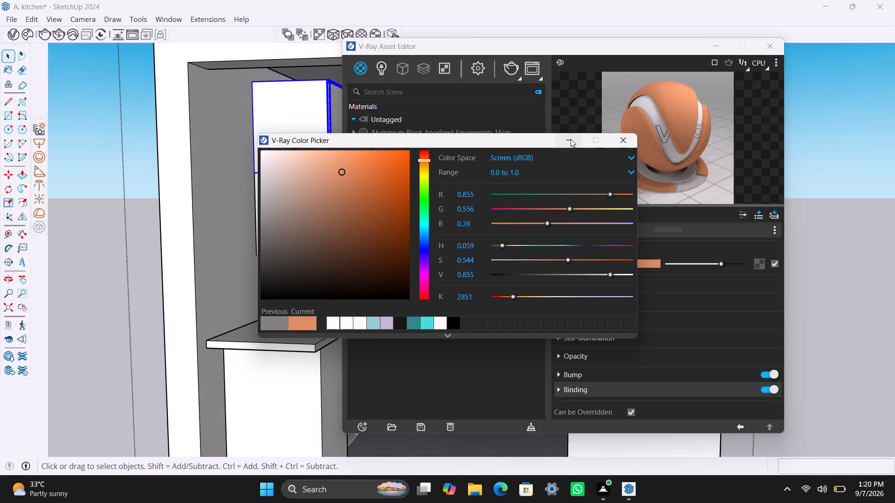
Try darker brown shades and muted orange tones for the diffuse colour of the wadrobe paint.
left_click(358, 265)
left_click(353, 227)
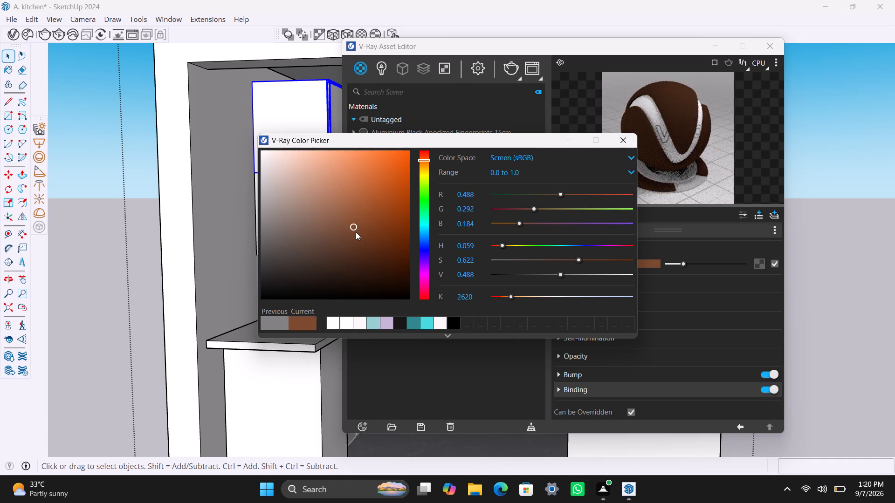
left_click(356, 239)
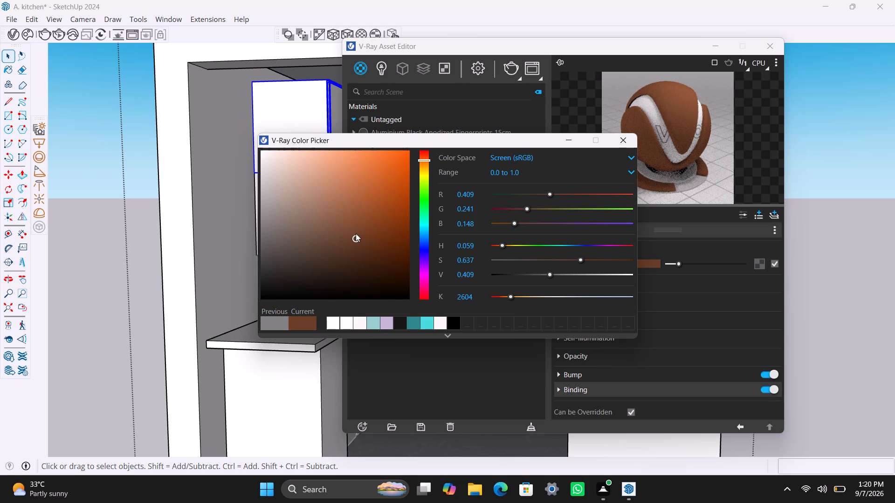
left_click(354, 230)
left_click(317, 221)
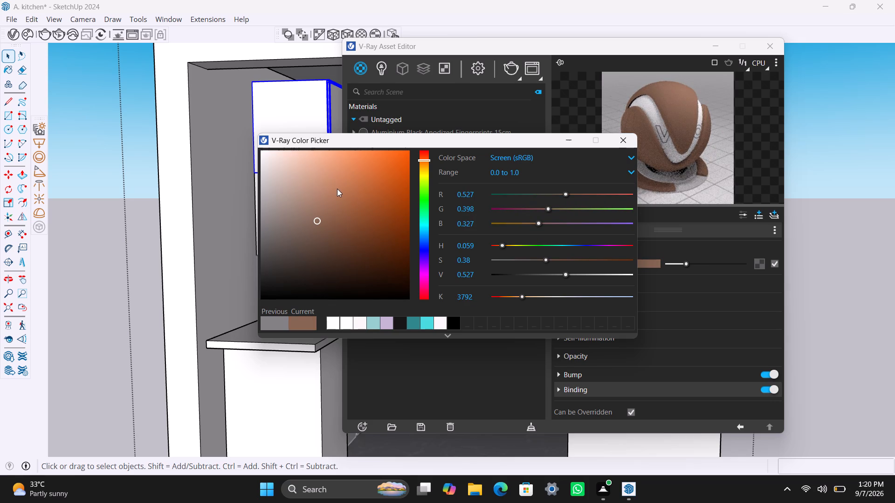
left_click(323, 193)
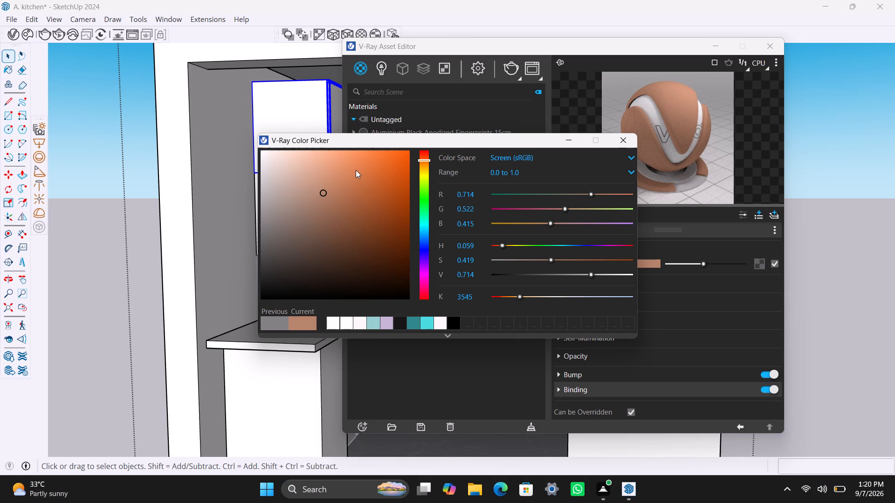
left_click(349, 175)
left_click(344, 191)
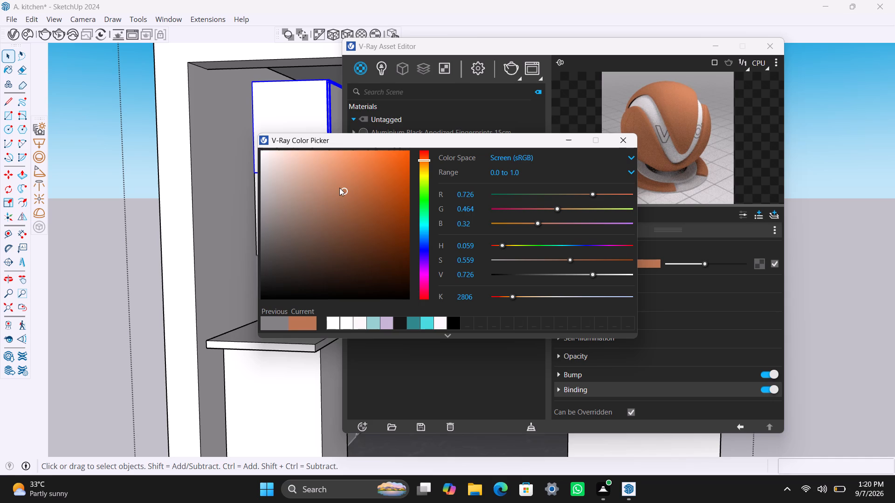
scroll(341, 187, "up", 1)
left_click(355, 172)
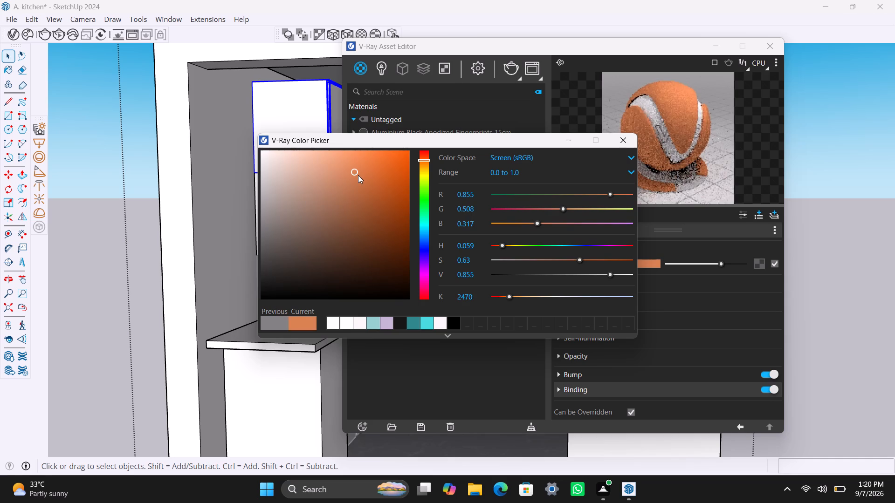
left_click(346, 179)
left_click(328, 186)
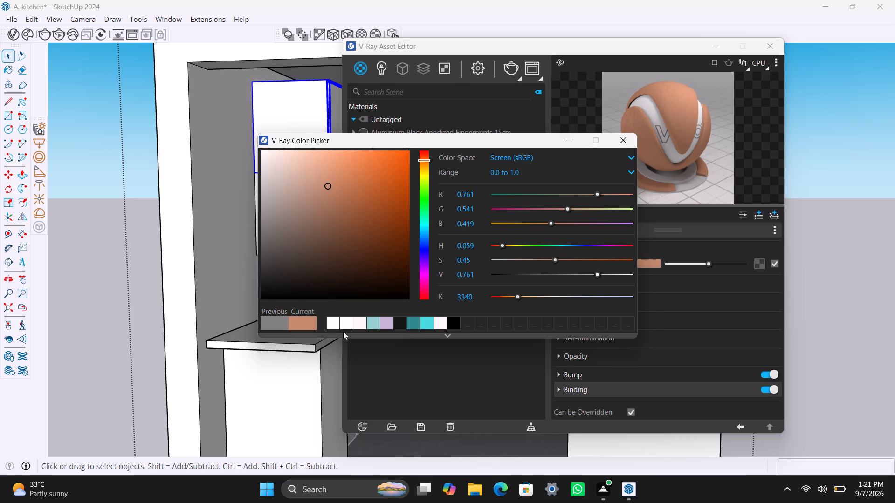
Settle the diffuse colour on a soft peach, about R 0.816, G 0.629, B 0.525, and minimize the colour picker.
left_click(323, 185)
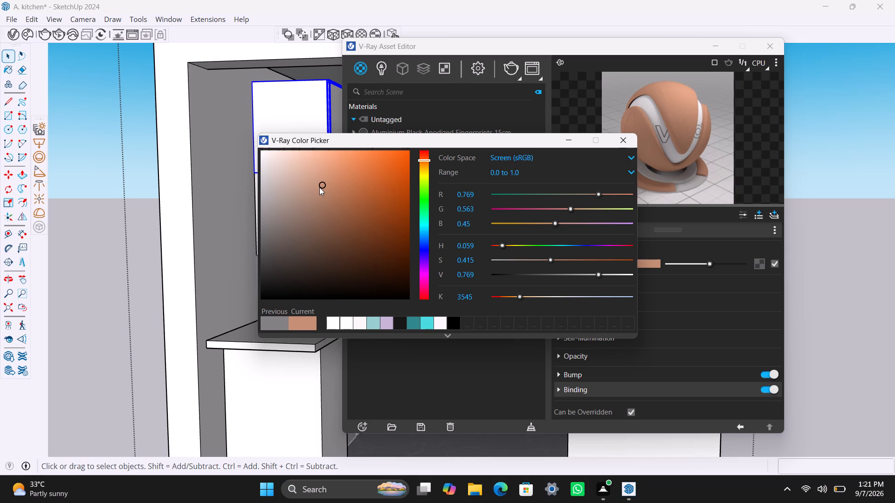
left_click(337, 182)
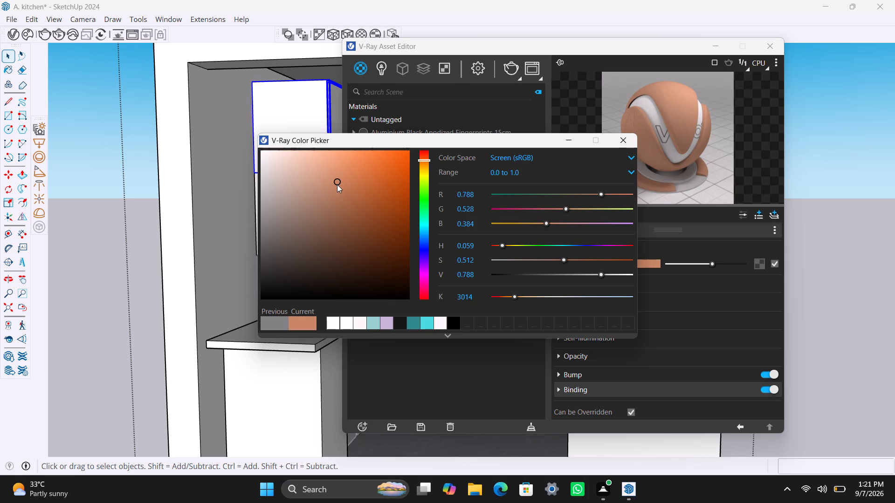
left_click(329, 189)
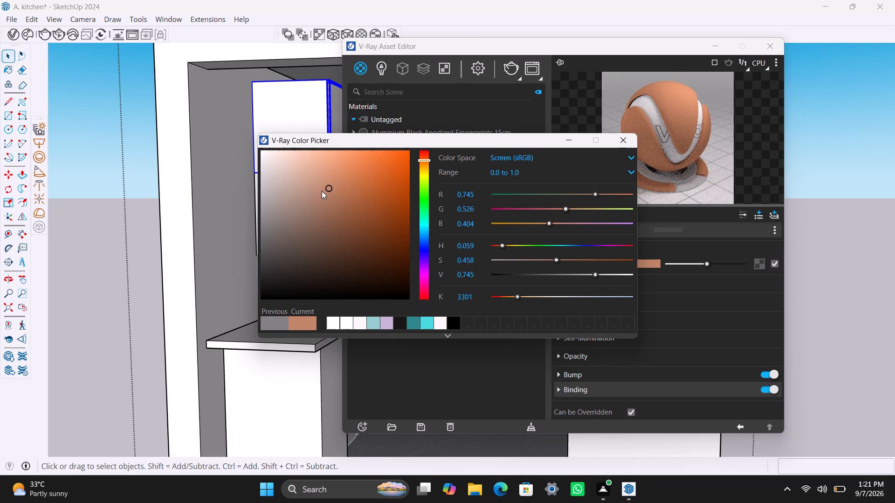
scroll(328, 192, "up", 1)
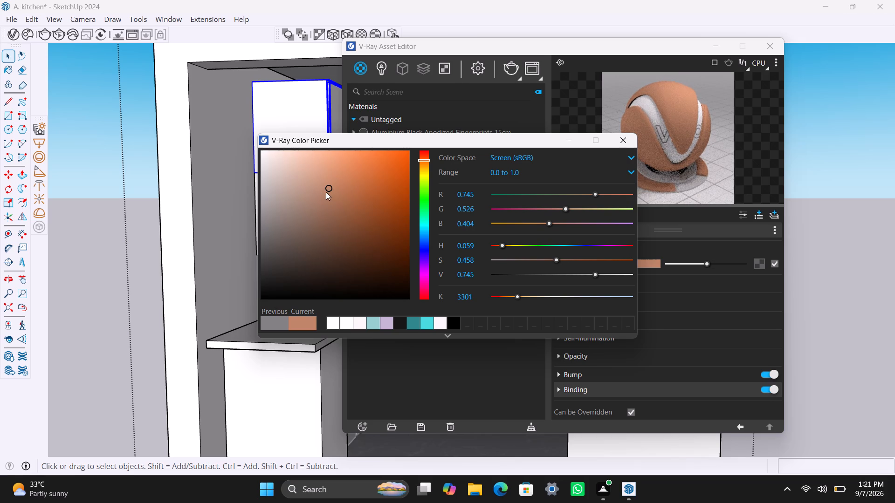
left_click(325, 192)
scroll(316, 184, "up", 1)
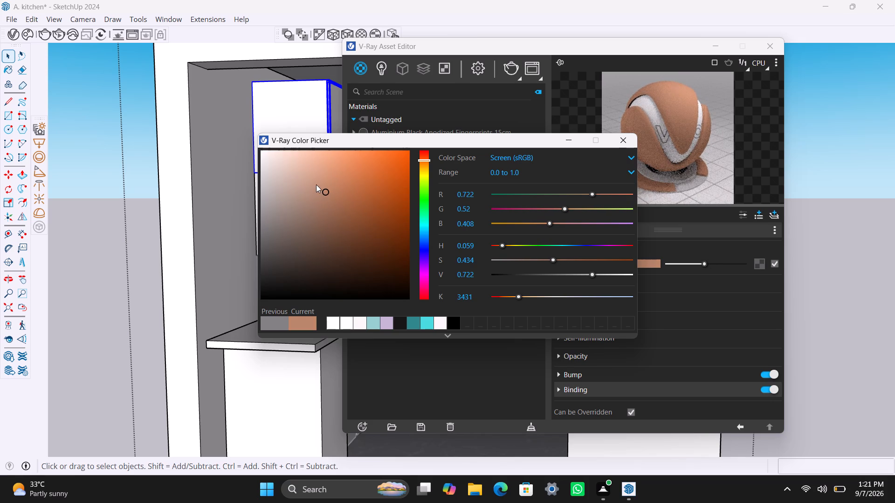
left_click(317, 191)
left_click(333, 183)
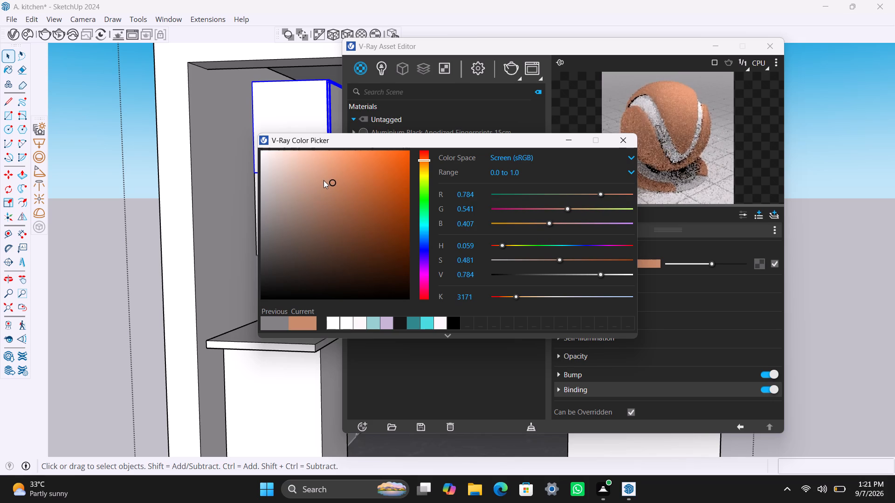
left_click(324, 180)
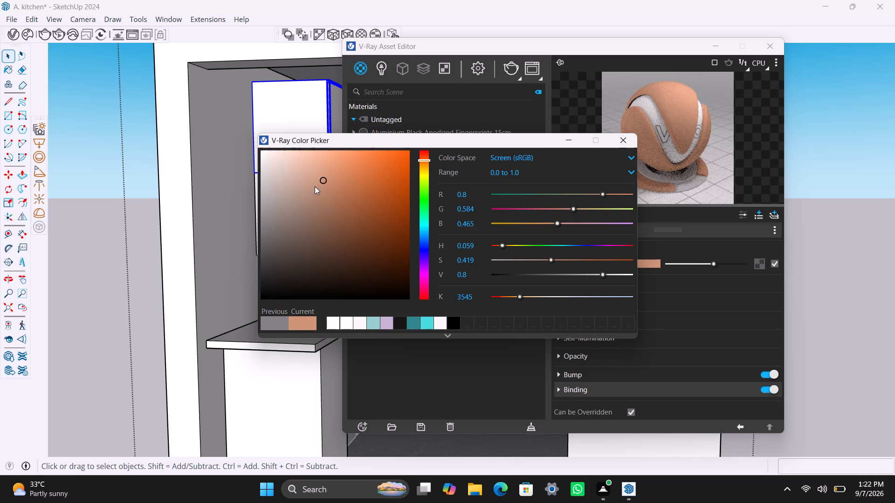
left_click(314, 178)
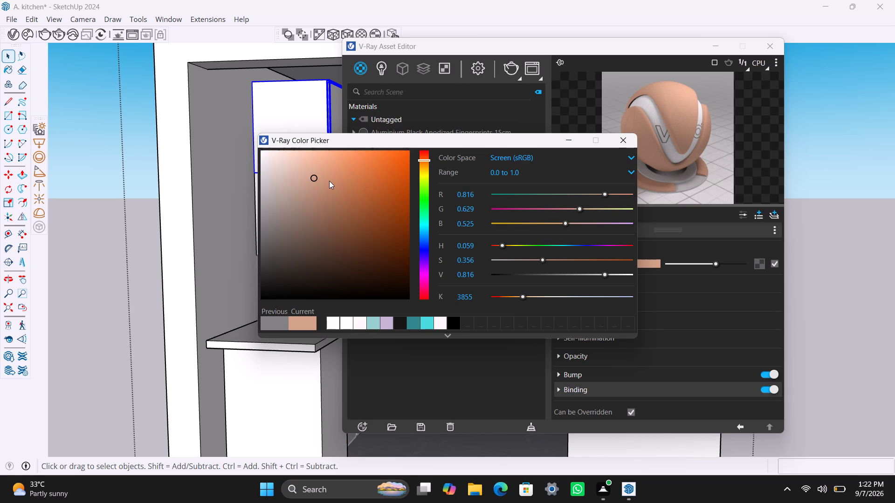
left_click(571, 136)
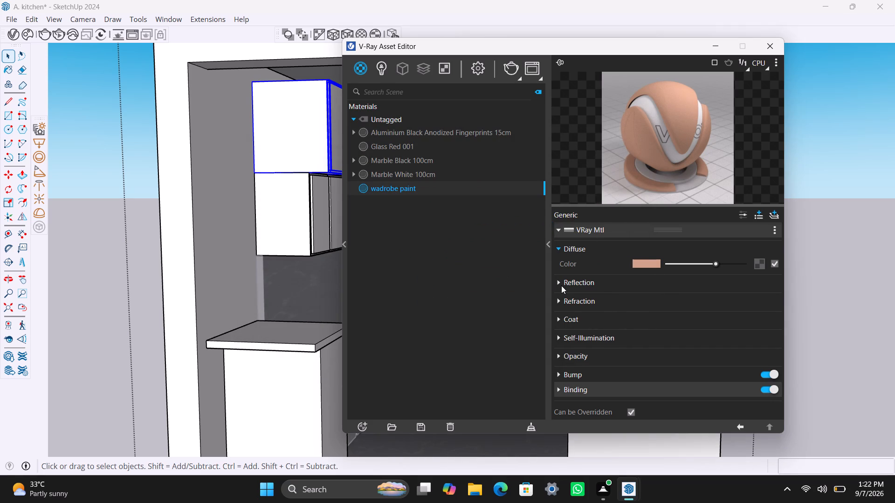
Raise the wadrobe paint's reflection colour from black to a medium grey.
left_click(559, 282)
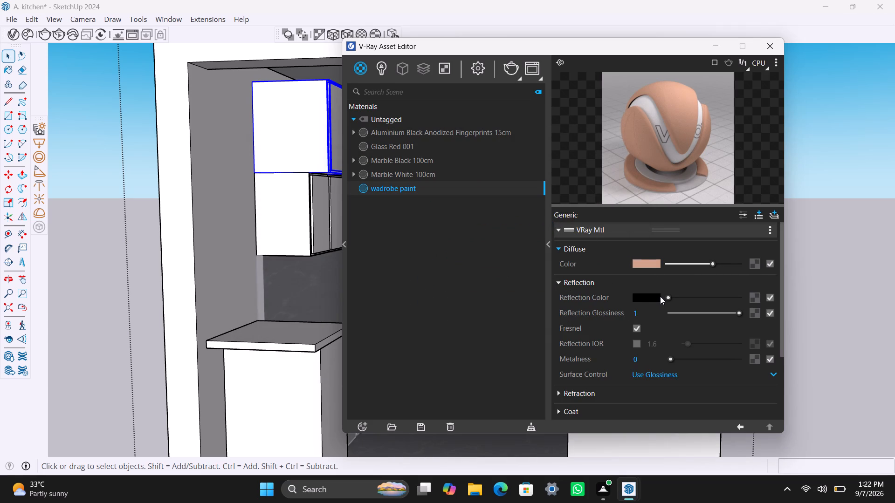
left_click_drag(671, 296, 687, 296)
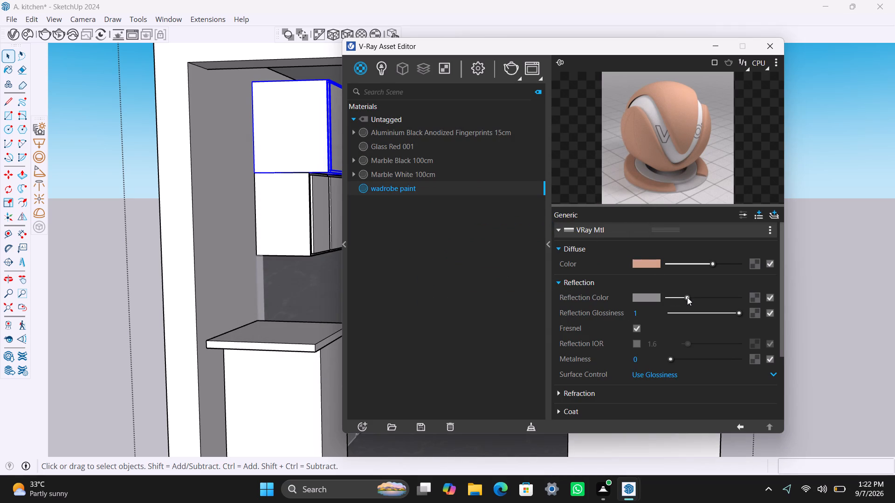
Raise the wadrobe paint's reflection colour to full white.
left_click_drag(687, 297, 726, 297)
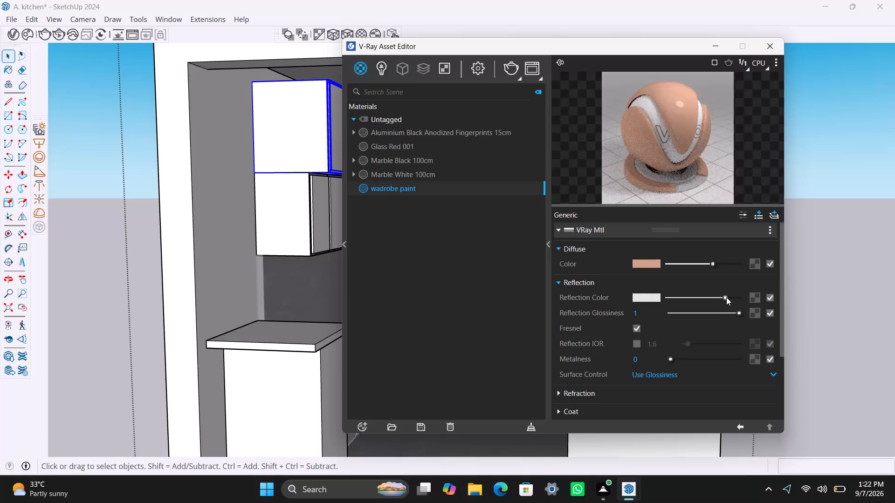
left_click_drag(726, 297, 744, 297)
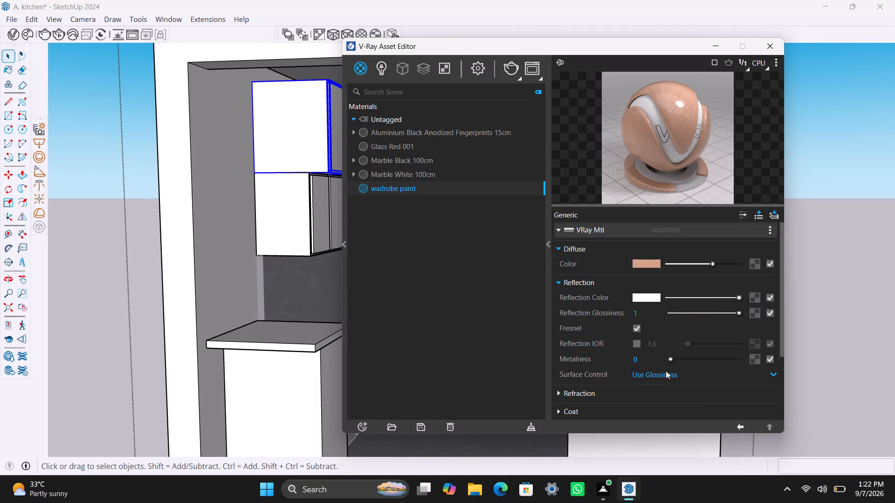
Expand the wadrobe paint's refraction settings and raise the refraction colour from black to a light grey, fine-tuning it against the material preview.
left_click(564, 392)
scroll(586, 380, "down", 2)
left_click_drag(668, 290, 684, 292)
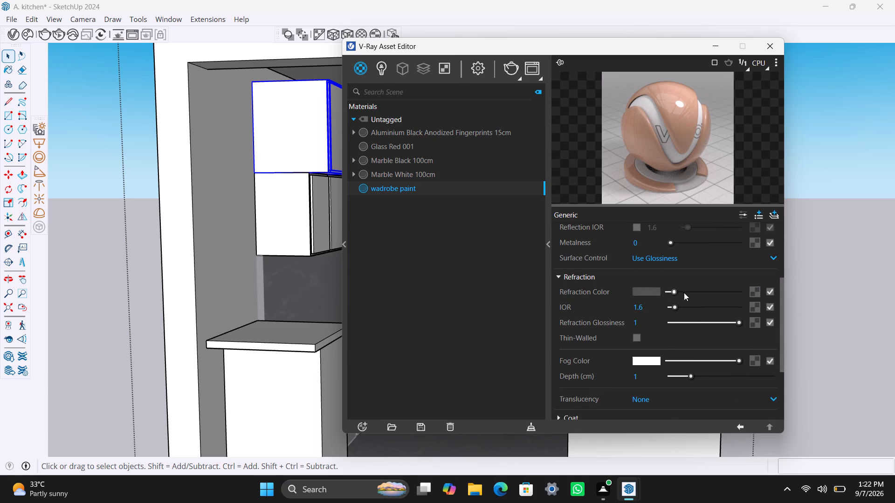
left_click_drag(684, 292, 698, 292)
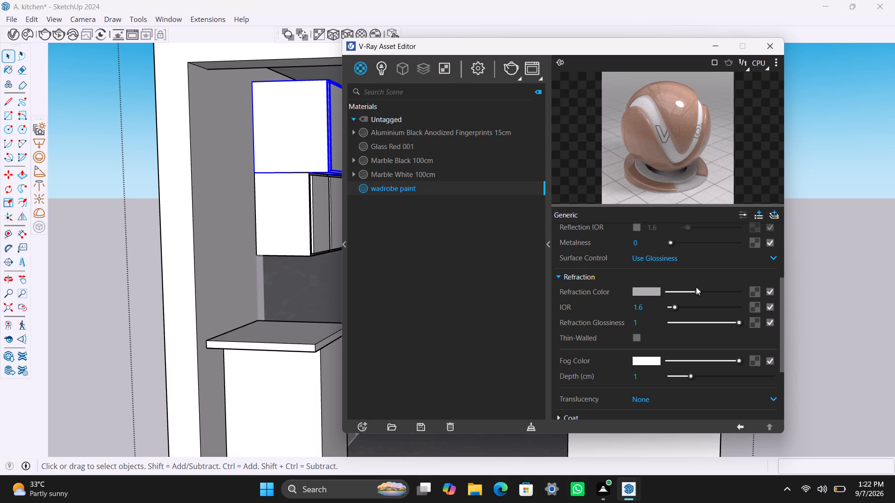
left_click_drag(697, 288, 701, 289)
left_click_drag(701, 289, 706, 290)
left_click_drag(700, 290, 713, 291)
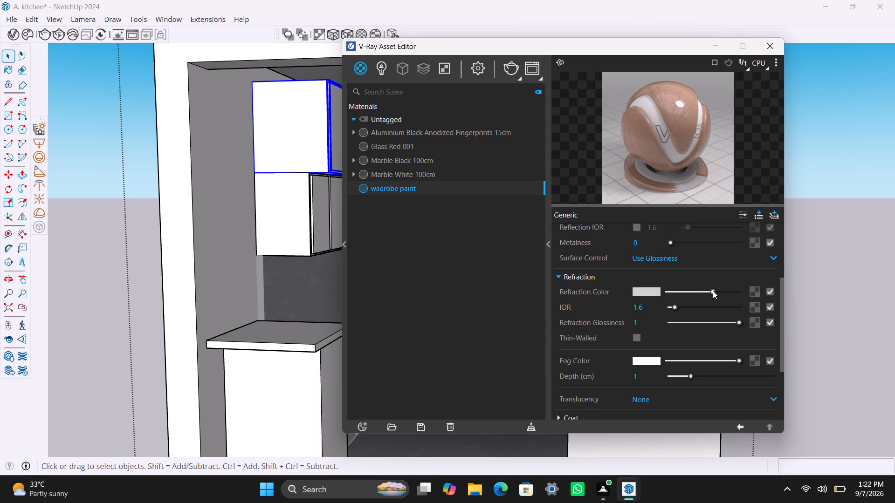
left_click_drag(713, 291, 714, 291)
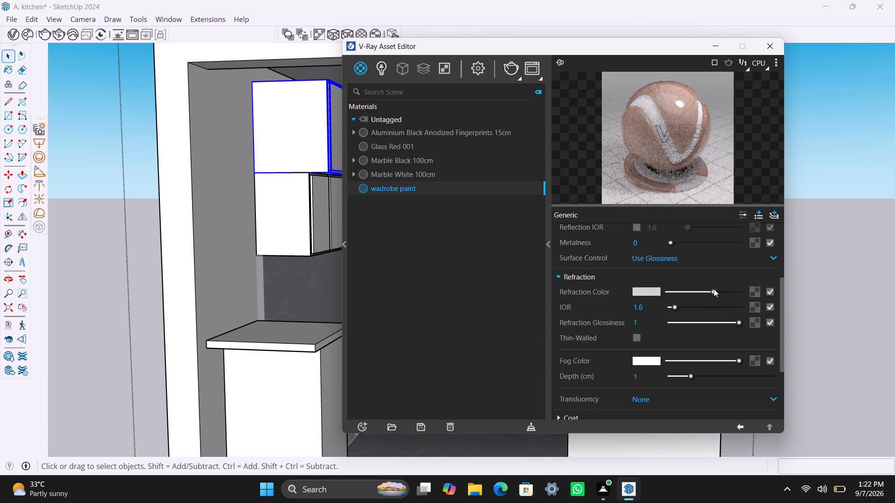
left_click_drag(714, 289, 709, 293)
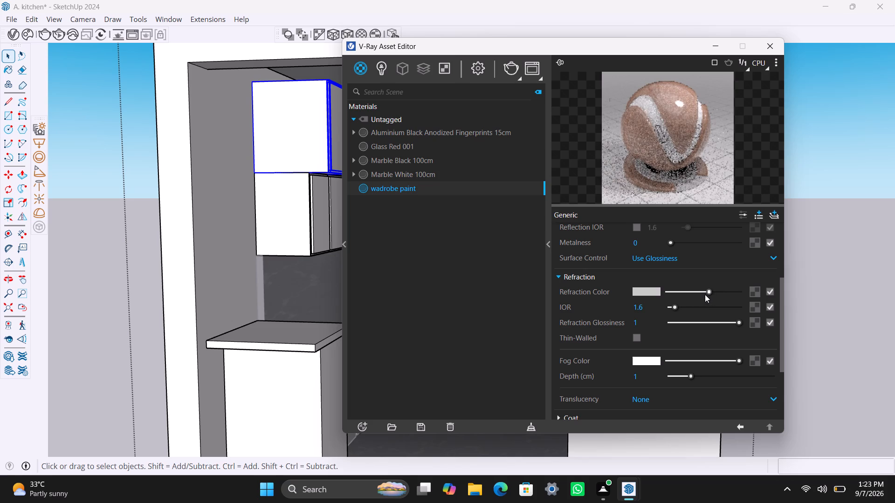
scroll(705, 294, "up", 1)
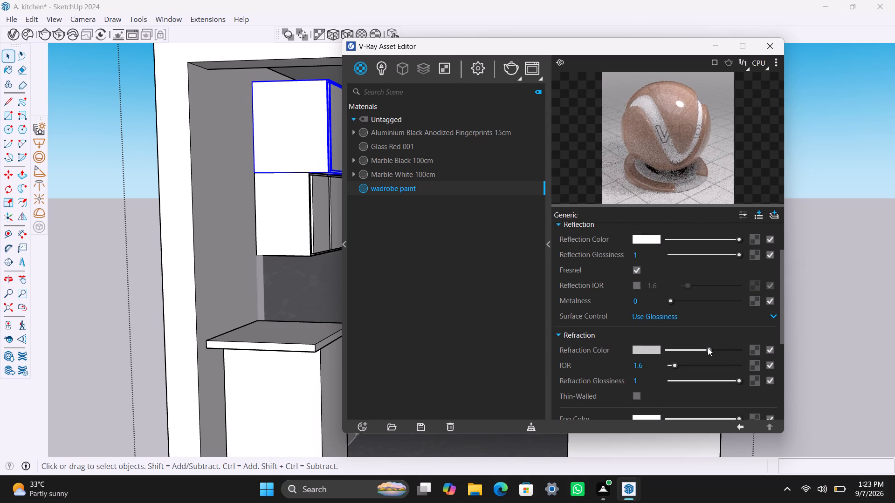
left_click(708, 347)
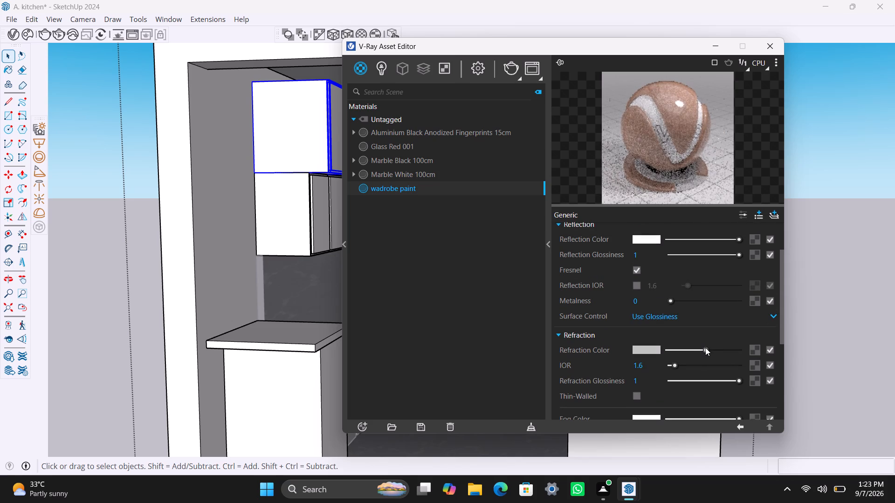
left_click(704, 347)
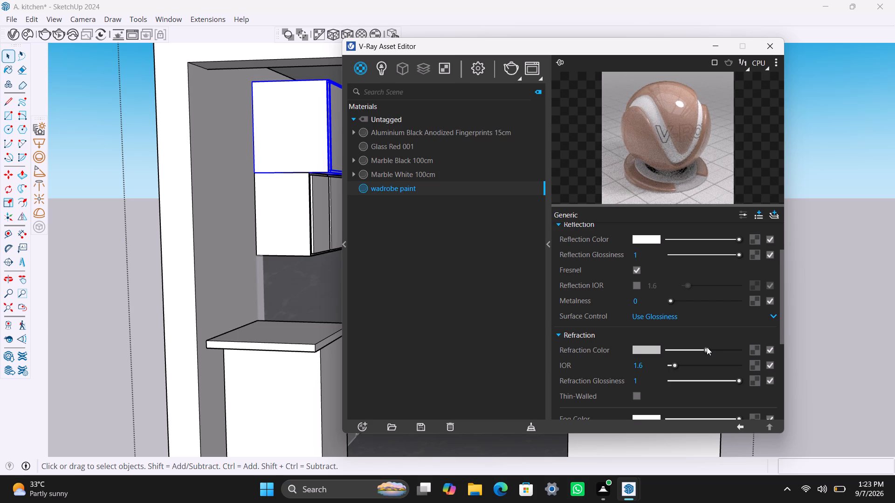
left_click_drag(707, 347, 713, 346)
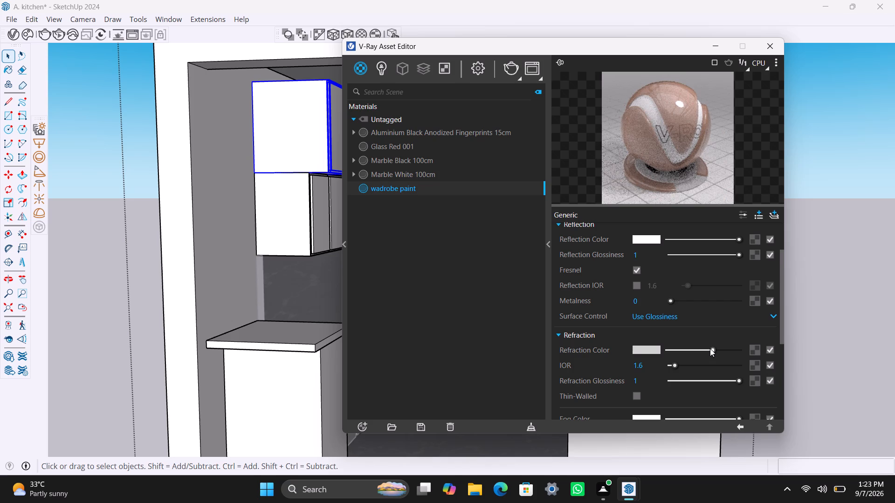
left_click(712, 350)
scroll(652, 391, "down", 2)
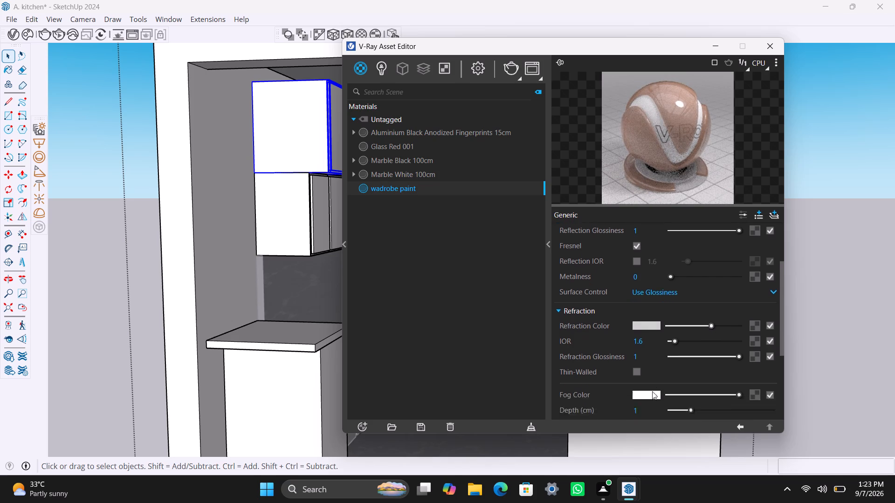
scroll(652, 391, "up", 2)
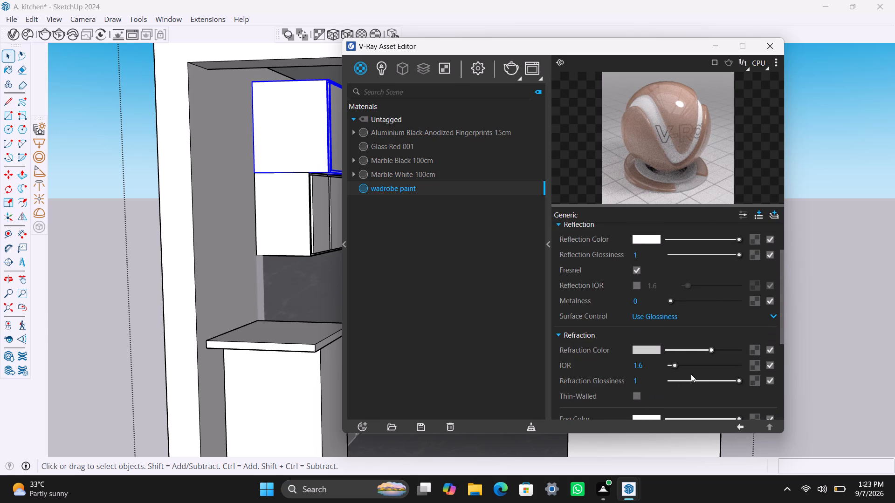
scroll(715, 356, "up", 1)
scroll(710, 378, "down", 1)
Apply the wadrobe paint material to the selected end unit of the upper cabinet row.
right_click(417, 185)
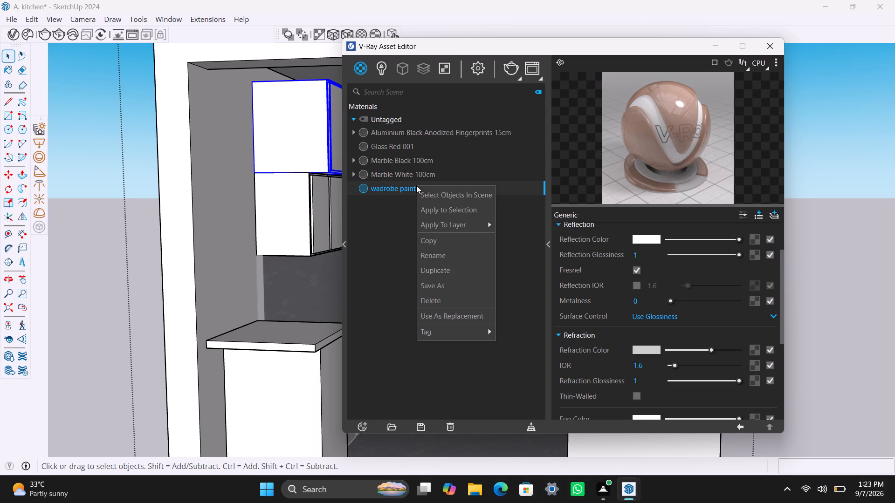
left_click(443, 214)
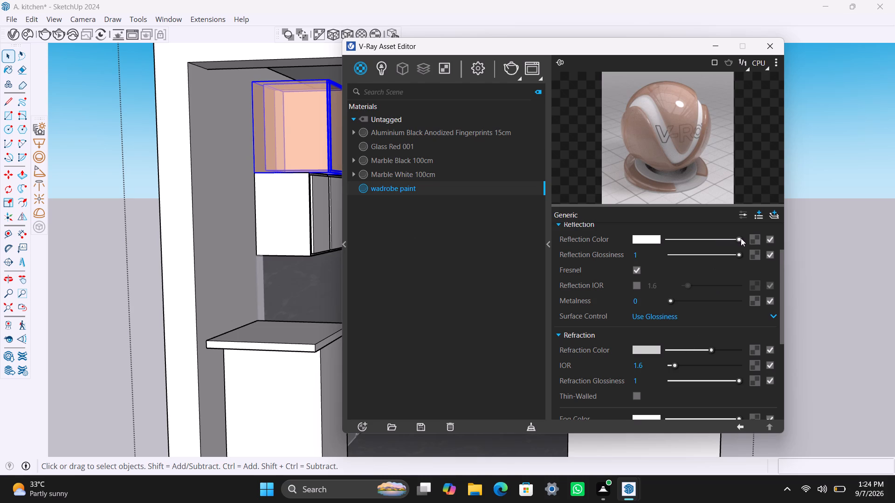
Lower the wadrobe paint's reflection colour from white to a dark grey.
left_click_drag(741, 238, 708, 237)
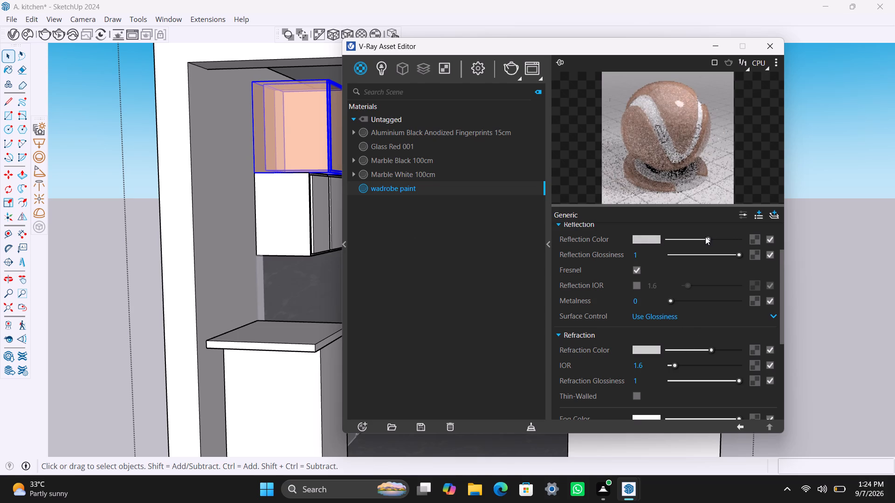
left_click_drag(708, 238, 689, 238)
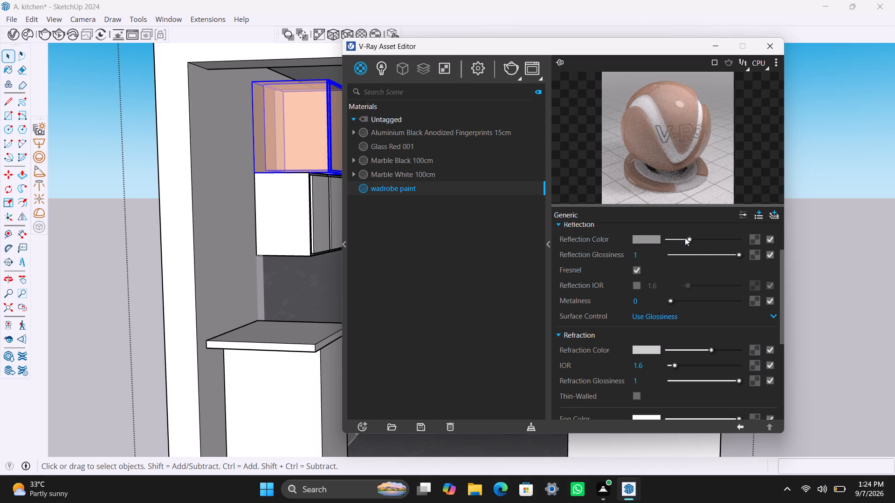
left_click_drag(689, 237, 680, 237)
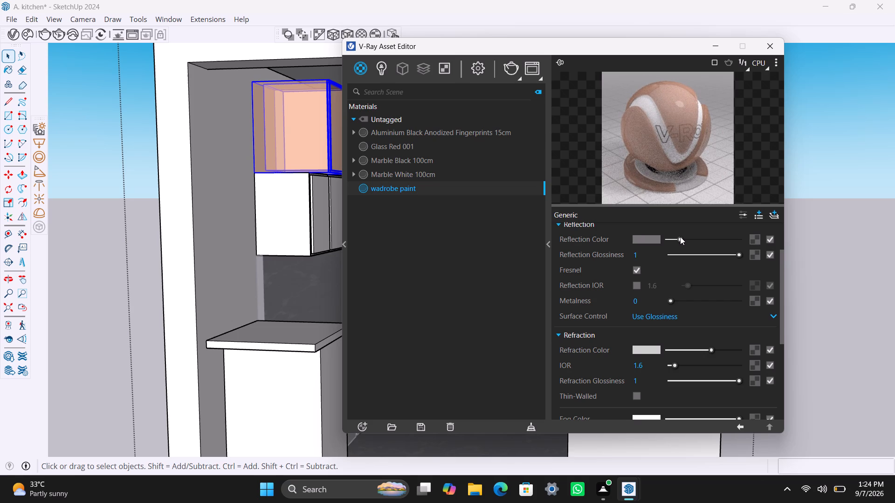
Select the upper-row cabinet door beside the painted end unit and apply the wadrobe paint to it.
scroll(317, 344, "down", 3)
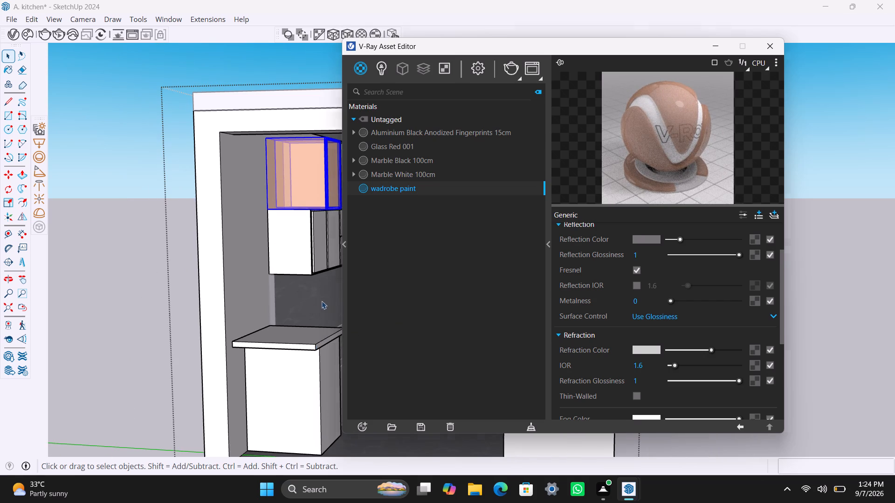
scroll(229, 241, "up", 2)
middle_click_drag(230, 254, 257, 260)
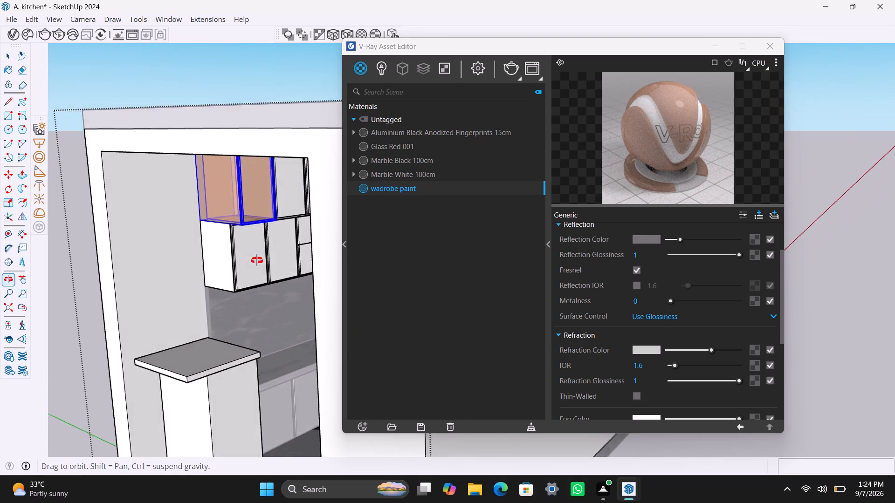
middle_click_drag(257, 260, 271, 264)
left_click(313, 199)
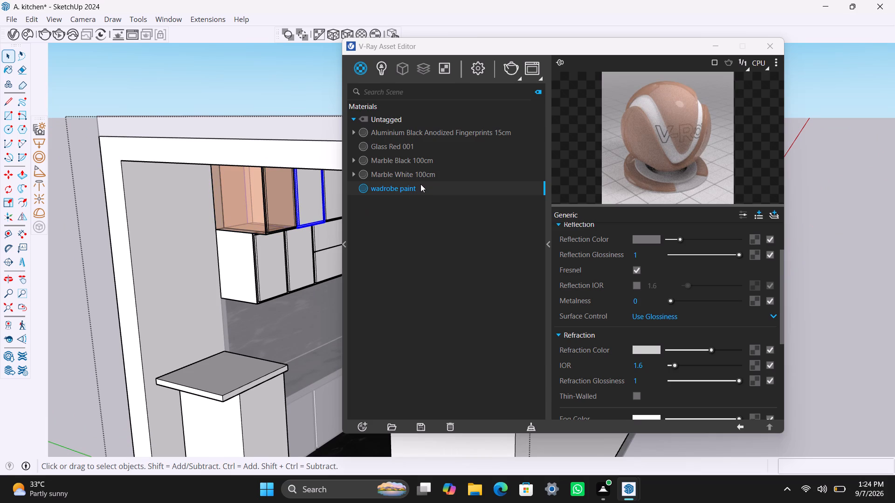
right_click(420, 186)
left_click(457, 209)
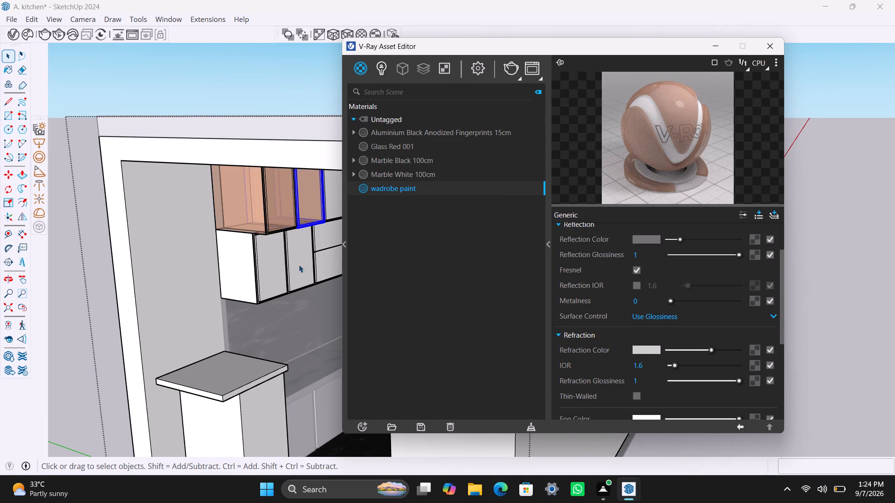
Select the first unpainted cabinet door in the upper row, third from the painted end, and apply the wadrobe paint to it.
scroll(291, 272, "down", 2)
scroll(282, 288, "up", 3)
middle_click_drag(303, 296, 335, 225)
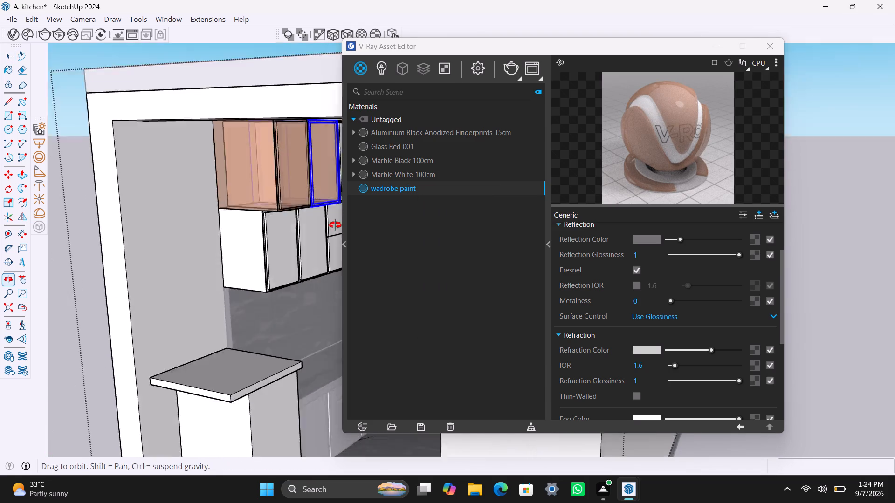
middle_click_drag(335, 225, 335, 224)
scroll(257, 245, "down", 3)
middle_click_drag(241, 281, 217, 298, "shift")
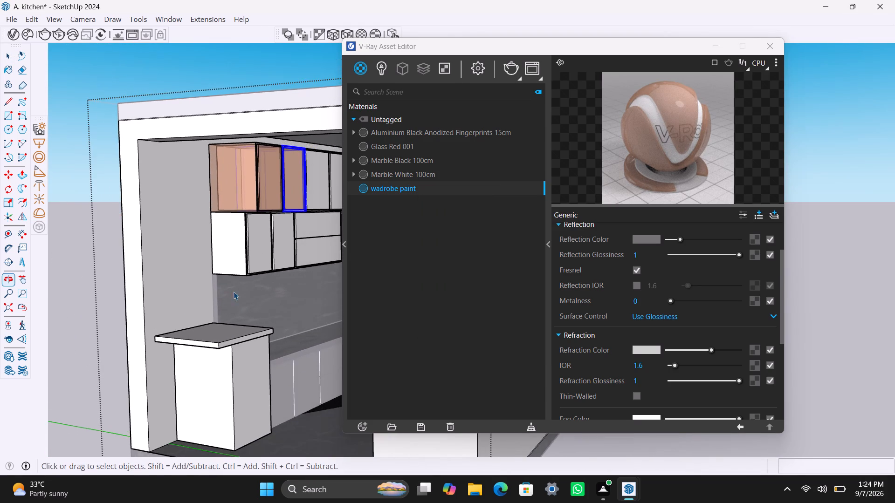
scroll(234, 292, "up", 3)
middle_click_drag(241, 309, 321, 320)
scroll(259, 299, "down", 10)
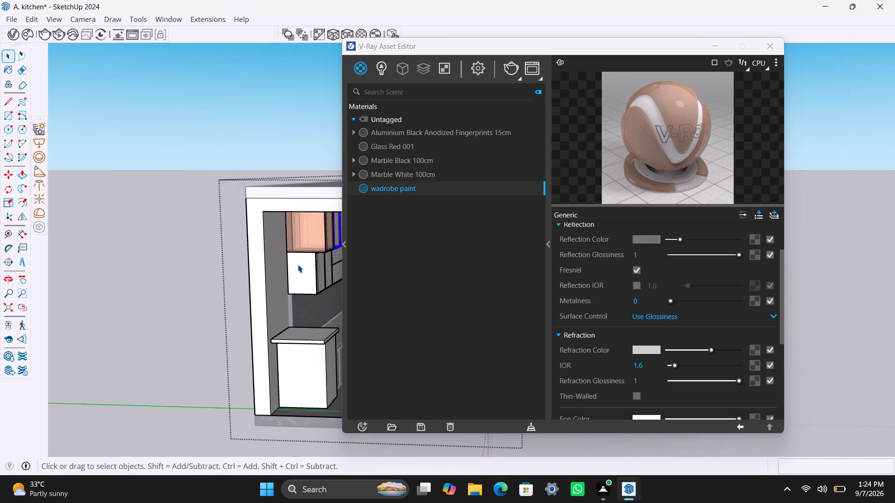
scroll(298, 265, "down", 3)
middle_click_drag(300, 269, 272, 274, "shift")
scroll(320, 259, "up", 6)
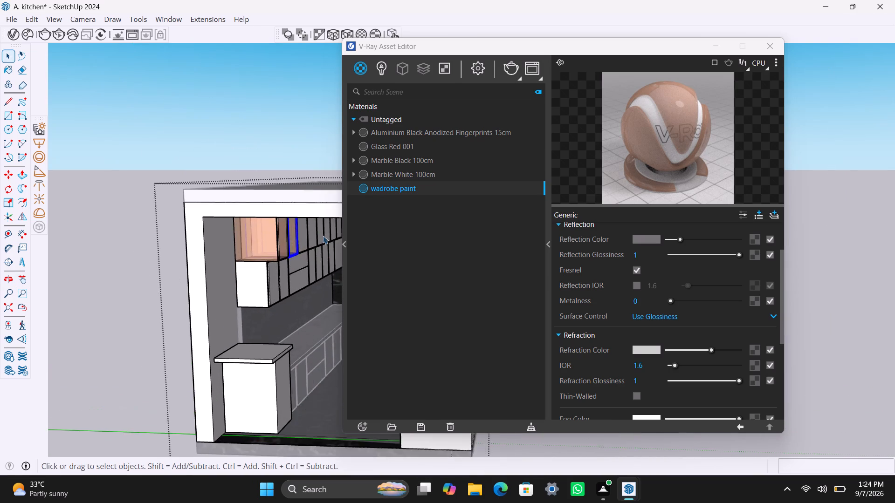
scroll(323, 236, "up", 1)
middle_click_drag(282, 268, 297, 241)
scroll(300, 227, "down", 1)
scroll(316, 199, "up", 2)
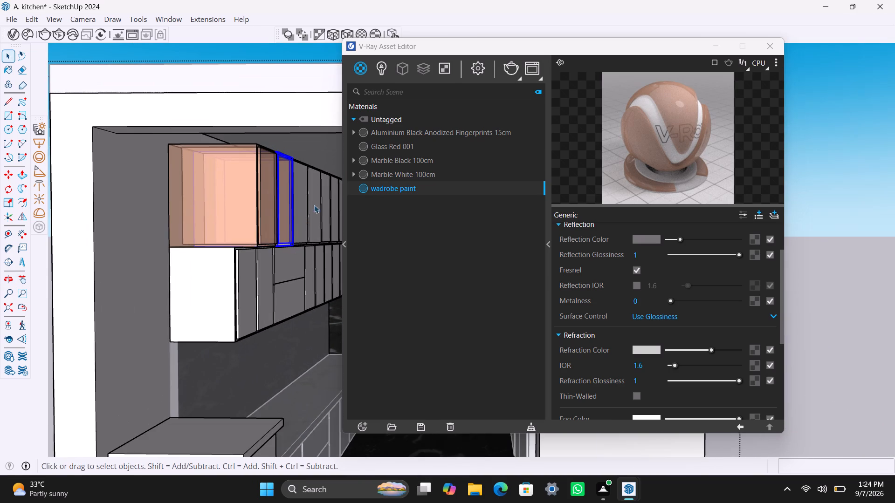
scroll(309, 209, "down", 1)
middle_click_drag(314, 208, 308, 223, "shift")
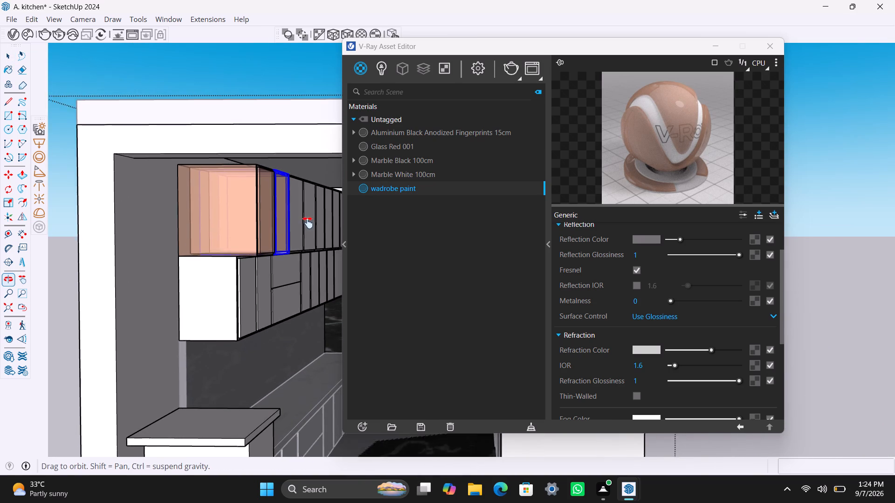
middle_click_drag(308, 223, 332, 187, "shift")
scroll(316, 190, "up", 1)
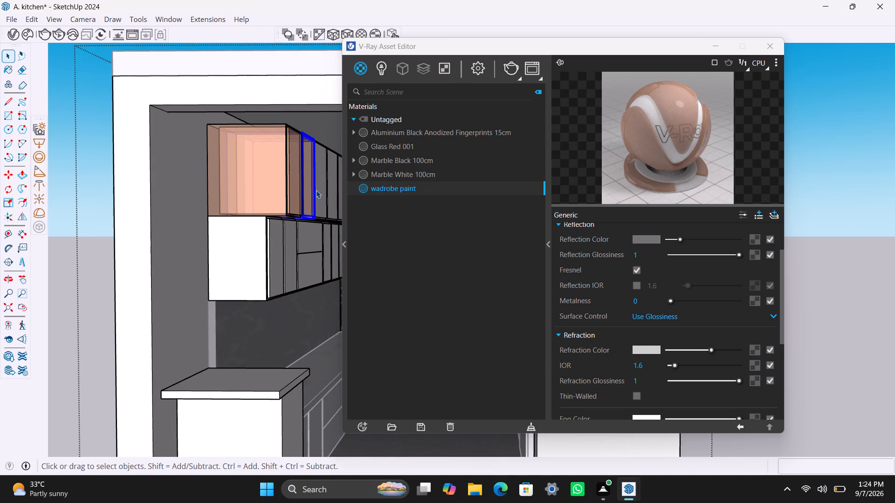
scroll(316, 195, "down", 1)
middle_click_drag(314, 198, 279, 212, "shift")
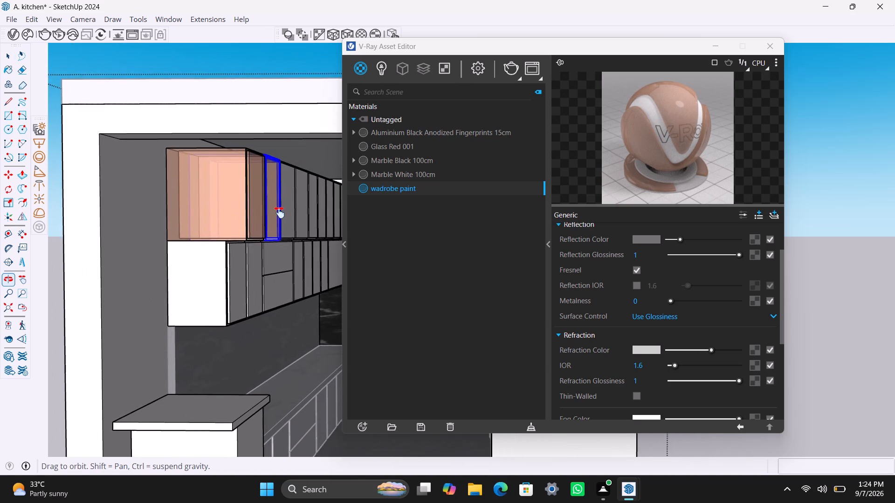
middle_click_drag(279, 212, 280, 211, "shift")
scroll(290, 206, "up", 5)
left_click(287, 204)
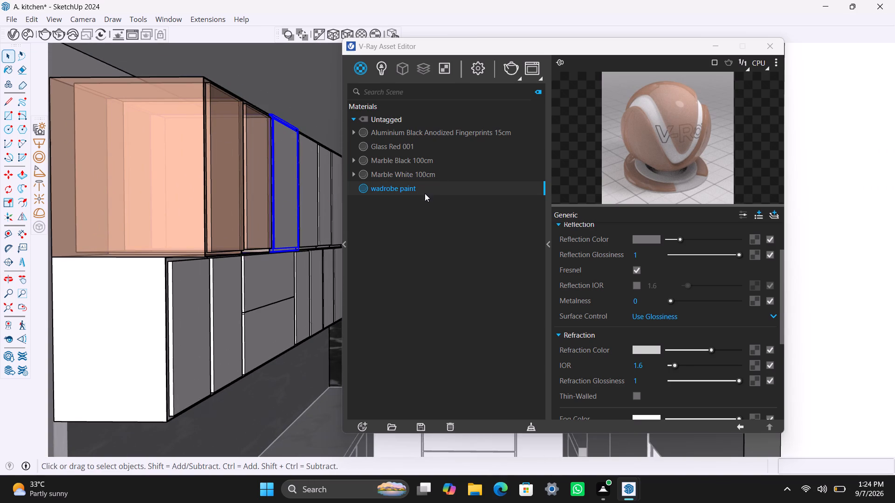
right_click(427, 188)
left_click_drag(445, 211, 441, 211)
Apply the wadrobe paint to the fourth and fifth doors of the upper cabinet row, one after the other.
left_click(310, 205)
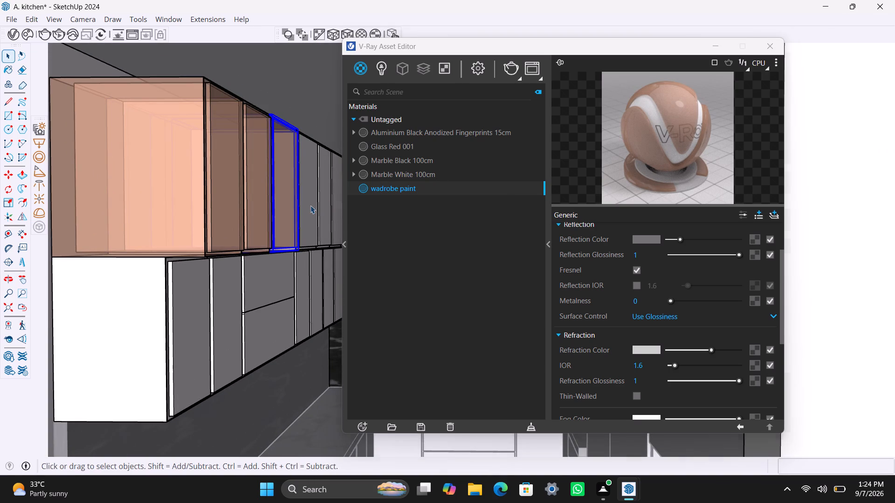
right_click(441, 184)
left_click(449, 204)
left_click(324, 208)
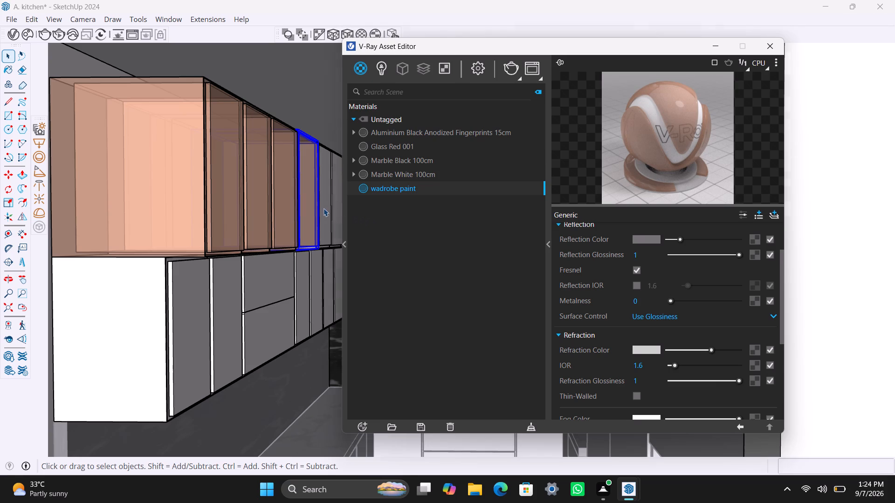
right_click(429, 187)
left_click(442, 205)
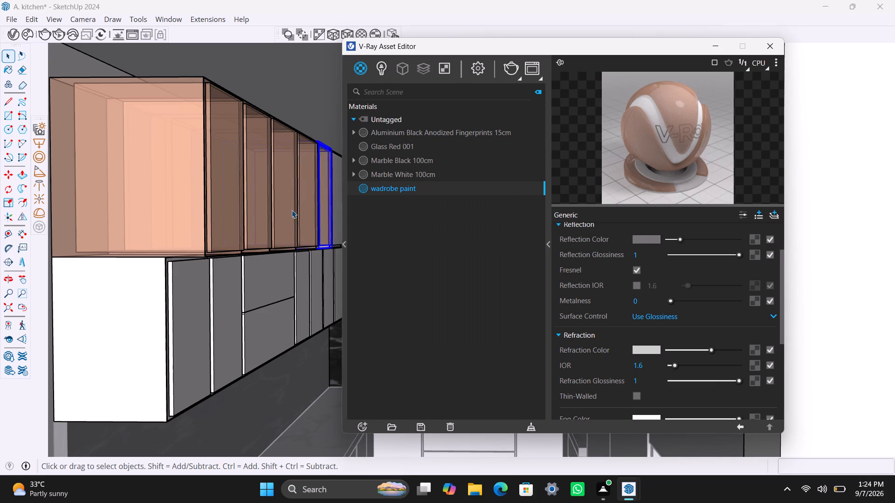
Select the sixth door along the upper cabinet row and apply the wadrobe paint material to it.
scroll(291, 212, "down", 3)
middle_click_drag(312, 206, 298, 216, "shift")
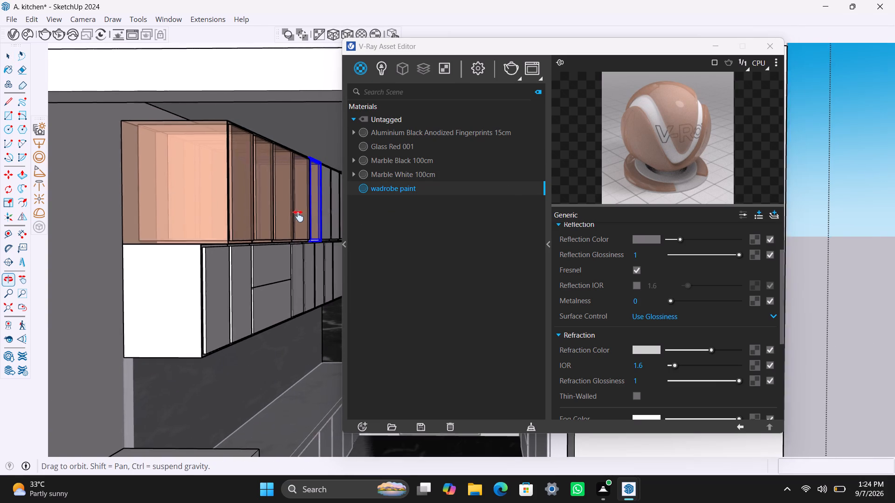
middle_click_drag(298, 216, 296, 217, "shift")
scroll(313, 234, "up", 6)
left_click(311, 212)
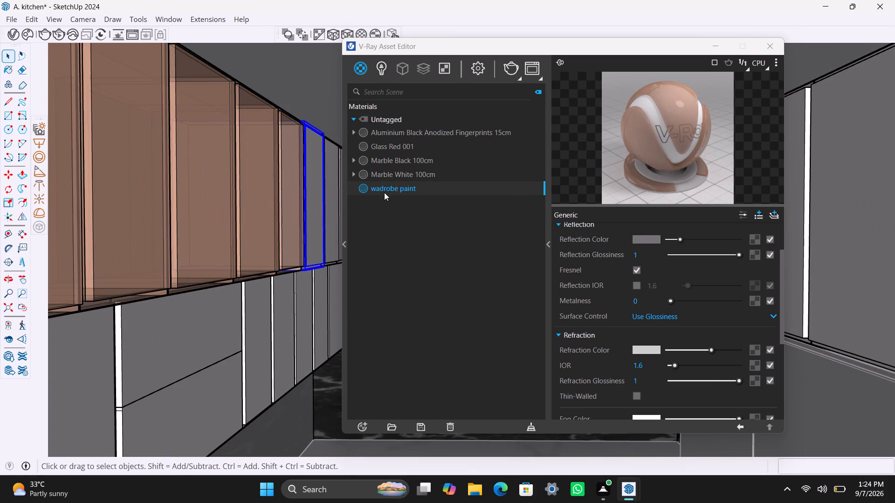
right_click(384, 191)
left_click(426, 220)
Apply the wadrobe paint to the seventh door of the upper cabinet row, beside the last painted one.
scroll(303, 240, "down", 2)
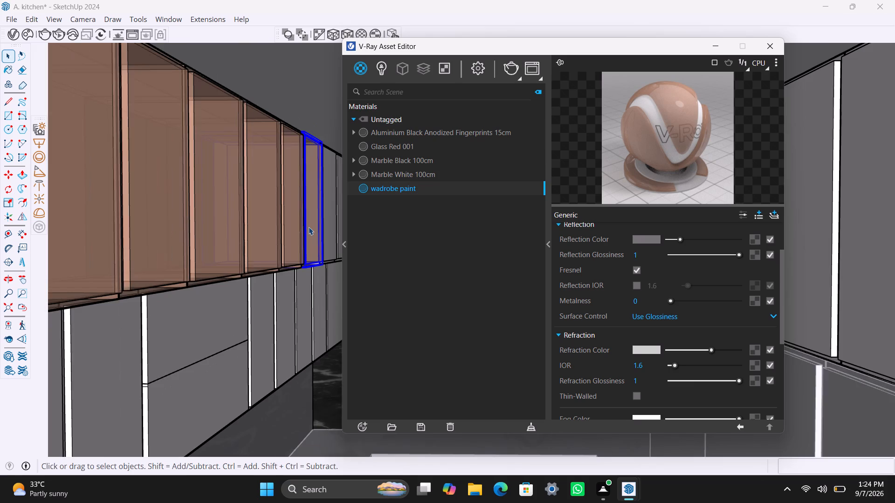
middle_click_drag(310, 224, 303, 221, "shift")
scroll(346, 205, "up", 3)
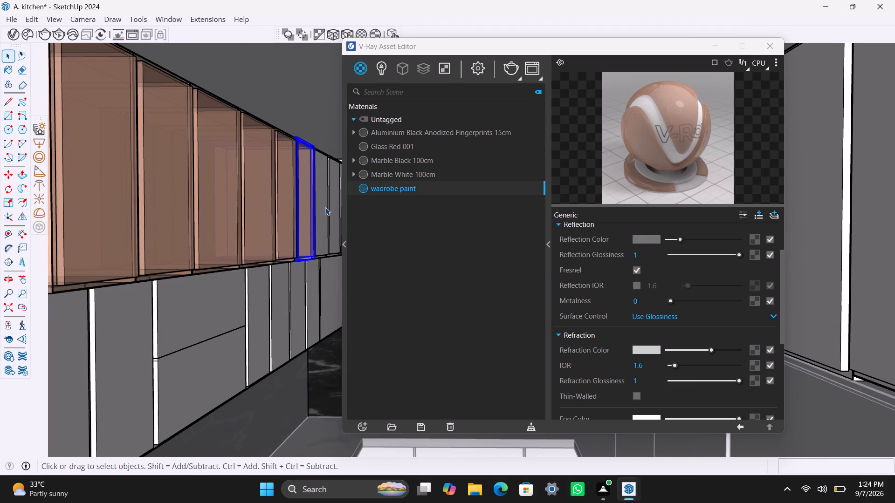
scroll(325, 207, "up", 3)
left_click(324, 196)
right_click(393, 188)
left_click(405, 209)
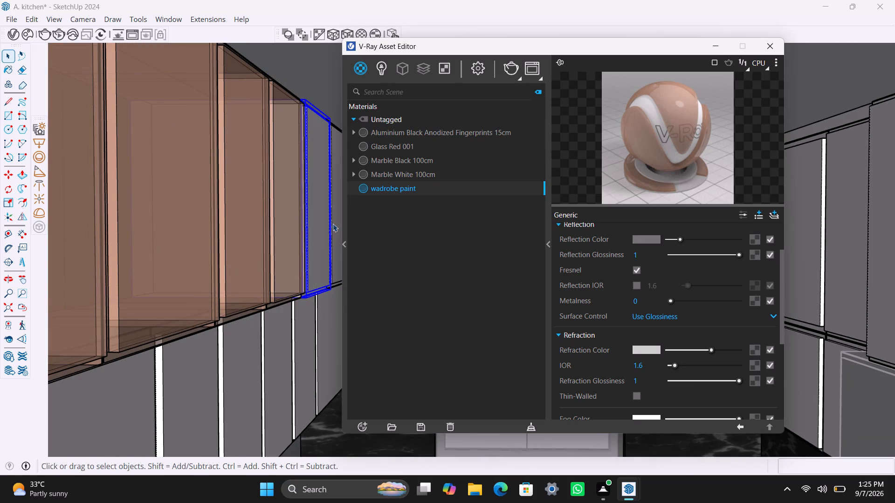
Select the eighth door of the upper cabinet row and apply the wadrobe paint to it.
scroll(335, 201, "down", 7)
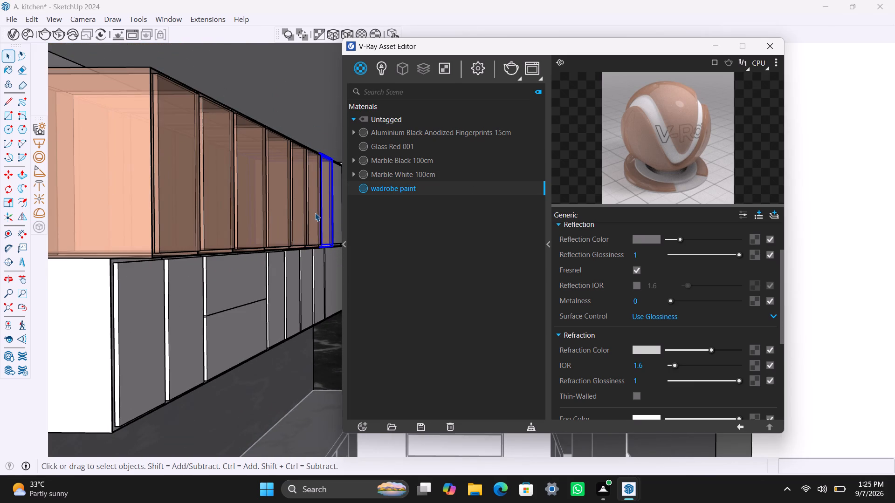
middle_click_drag(312, 211, 292, 220, "shift")
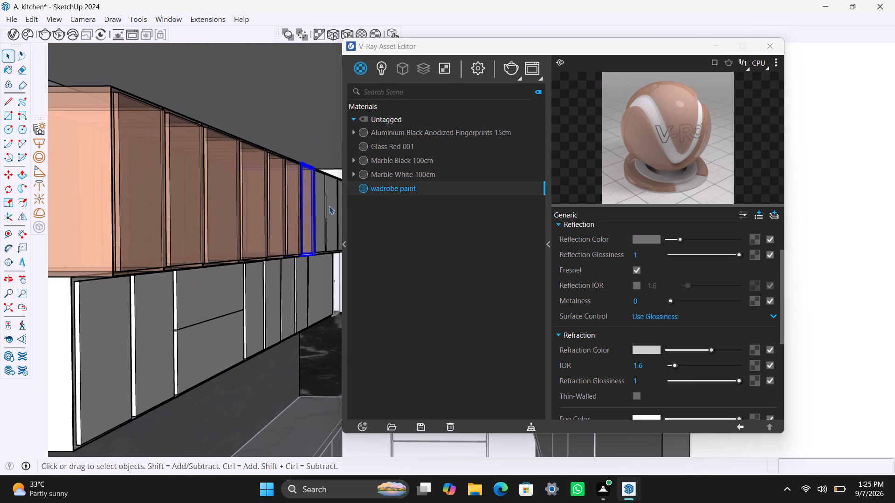
scroll(321, 206, "up", 4)
left_click(319, 196)
right_click(379, 185)
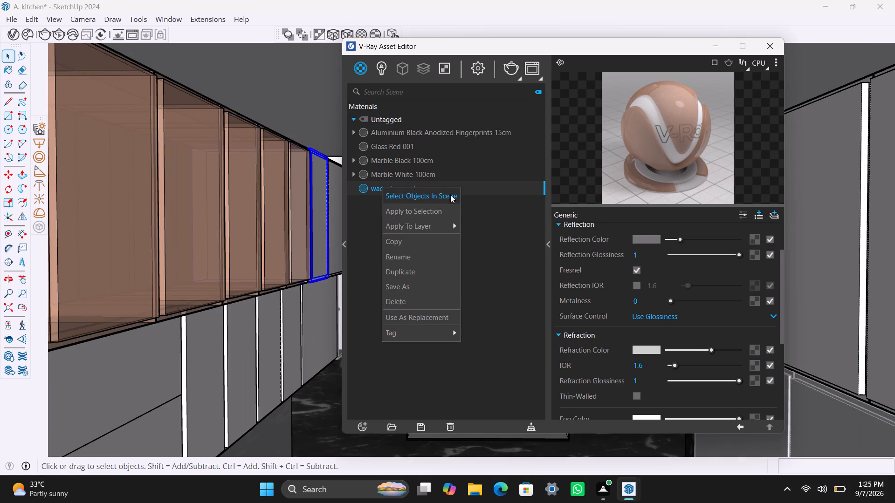
left_click(449, 209)
Apply the wadrobe paint to the first of the three remaining unpainted doors at the far end of the upper row.
middle_click_drag(322, 204, 307, 196, "shift")
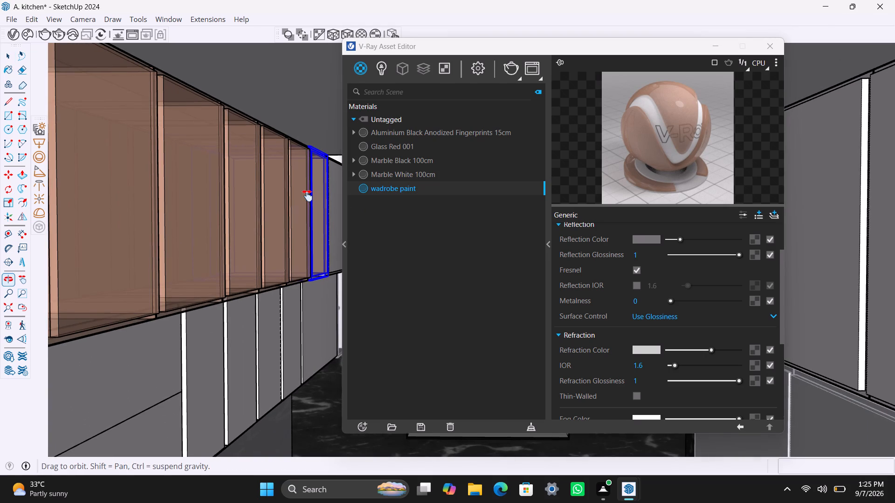
middle_click_drag(307, 196, 271, 183, "shift")
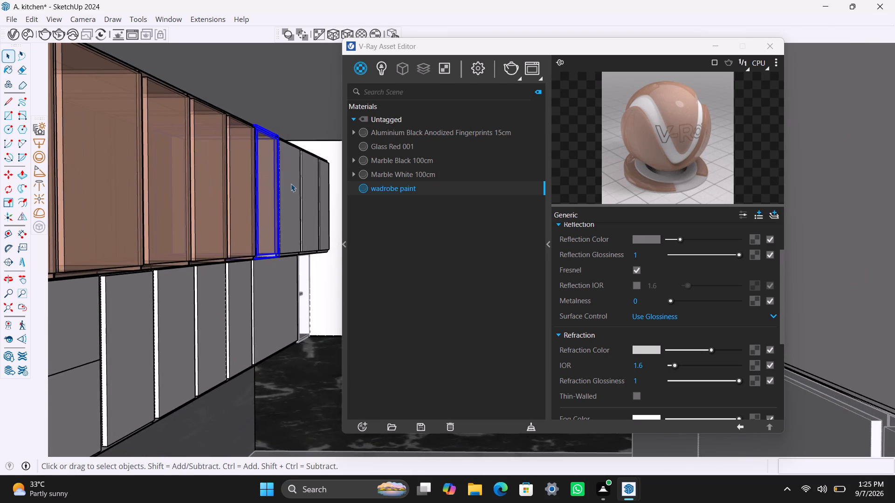
scroll(291, 184, "up", 2)
left_click(292, 182)
right_click(366, 189)
left_click(409, 211)
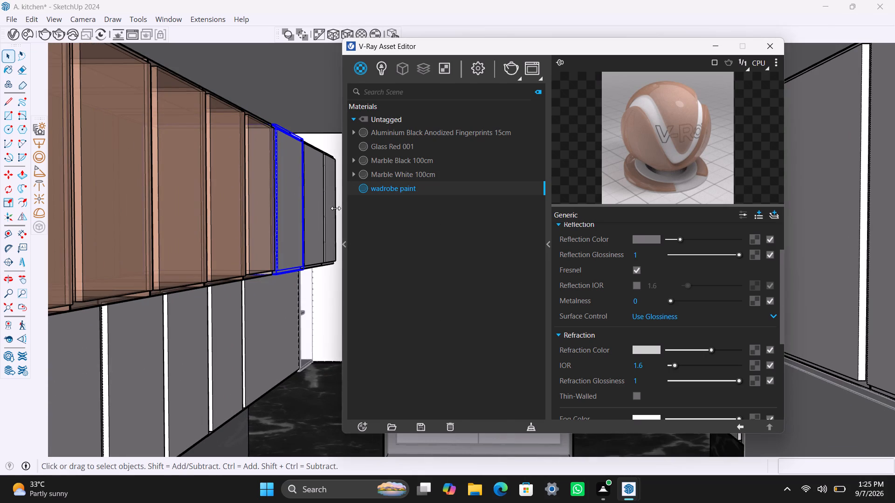
Apply the wadrobe paint to the last two unpainted doors at the far end of the upper cabinet row.
left_click(319, 197)
right_click(370, 190)
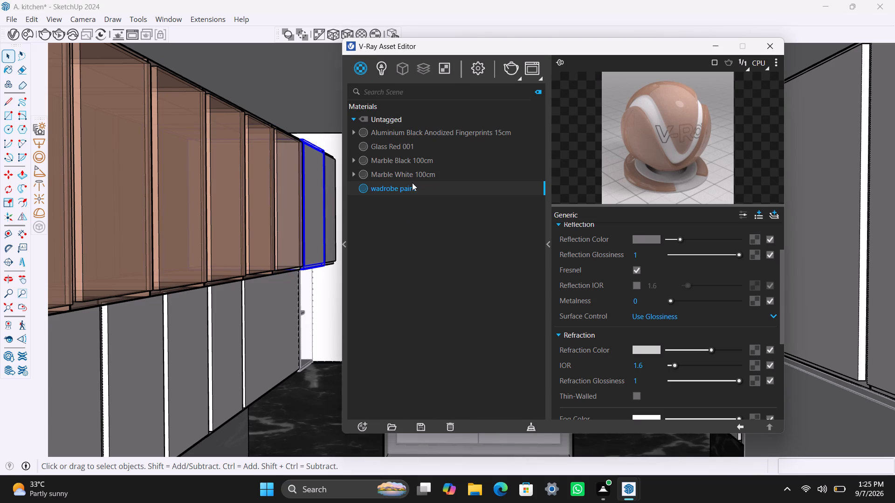
right_click_drag(410, 186, 410, 190)
left_click(438, 211)
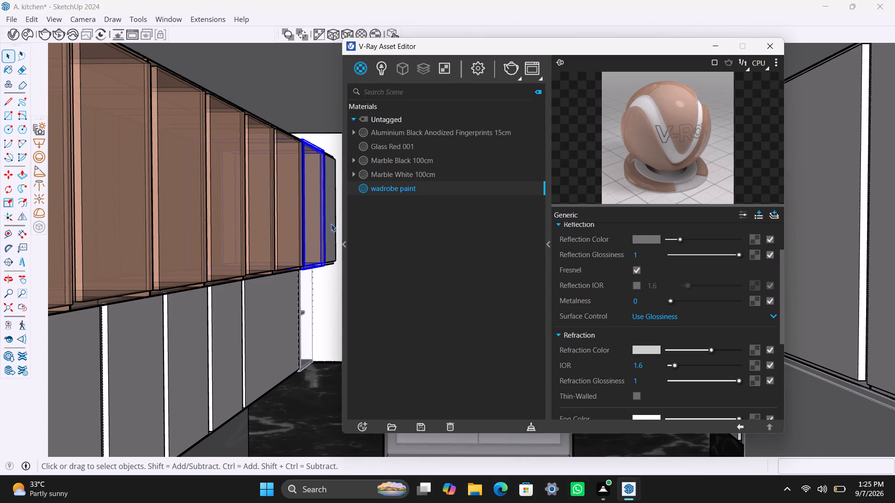
scroll(331, 224, "up", 1)
left_click(331, 224)
right_click_drag(375, 188, 379, 188)
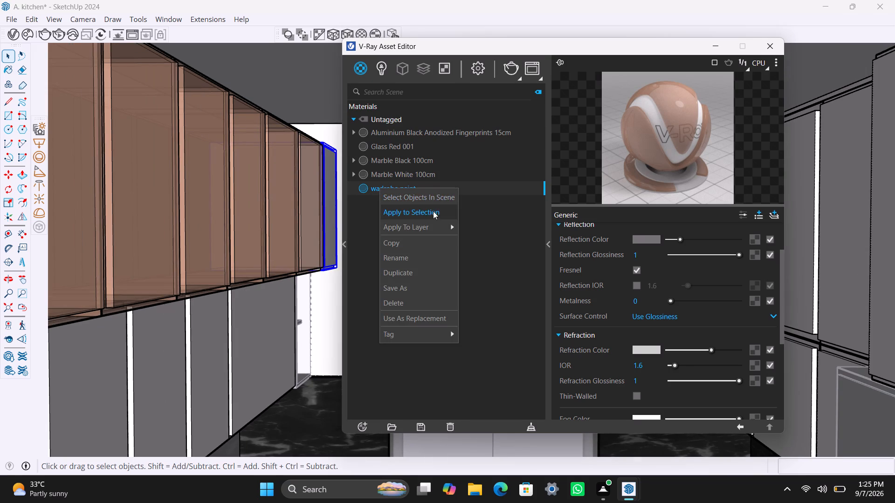
left_click(431, 212)
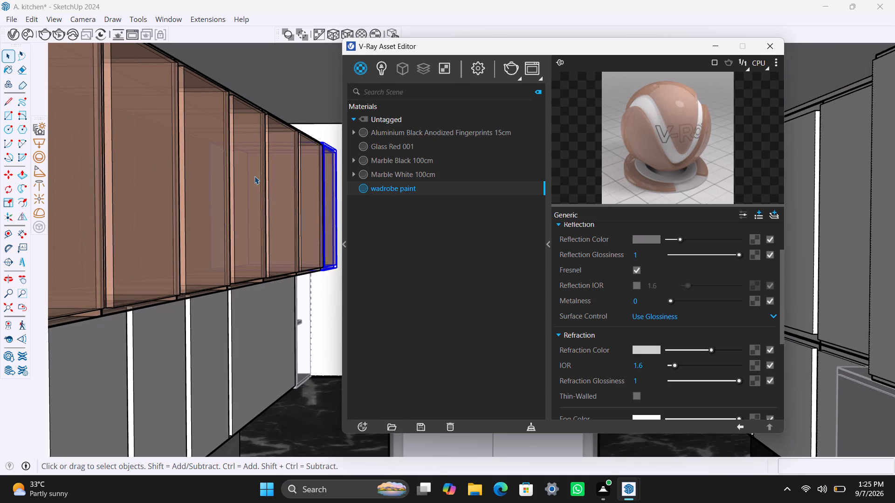
Apply the wadrobe paint to the white end unit of the cabinet row directly beneath the painted upper row.
scroll(220, 306, "down", 3)
scroll(218, 360, "down", 10)
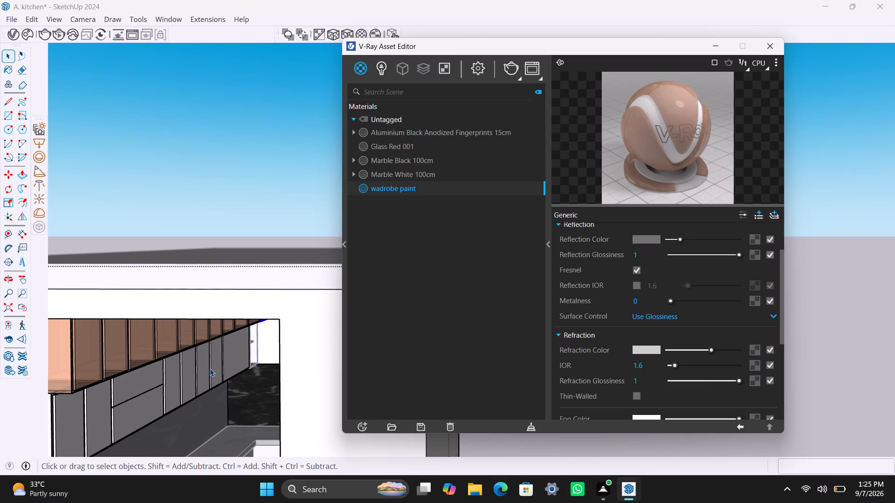
middle_click_drag(203, 368, 296, 271, "shift")
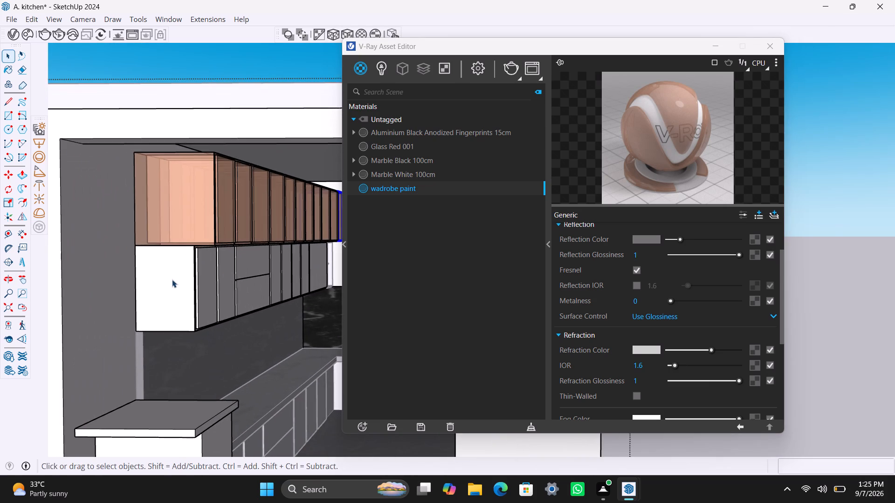
scroll(172, 279, "up", 3)
left_click(193, 278)
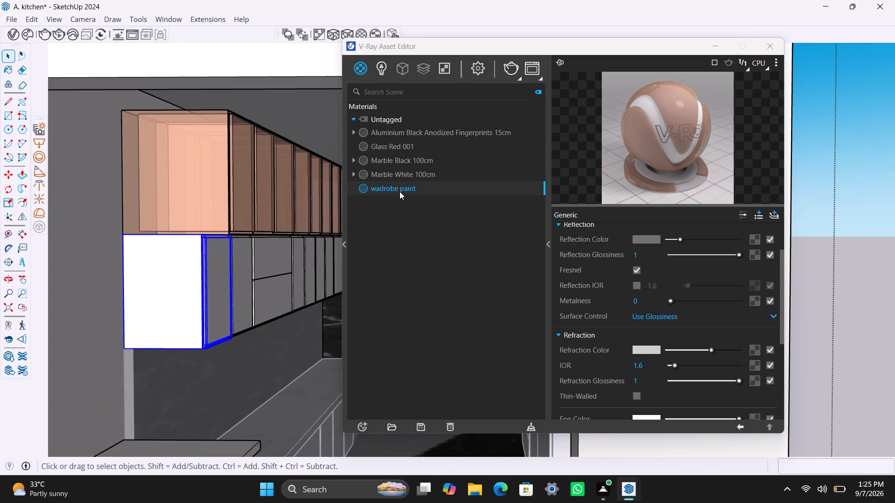
right_click(399, 191)
left_click(412, 219)
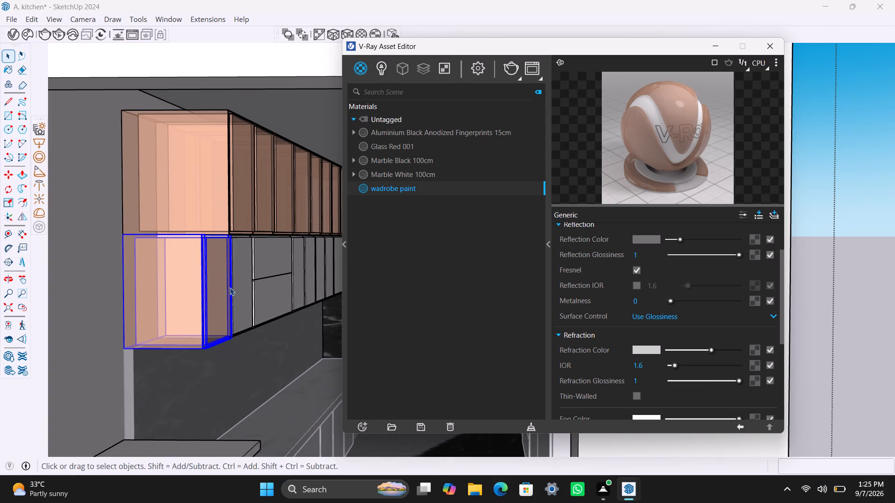
In the row beneath, apply the wadrobe paint to the door beside the end unit and the adjoining horizontally split unit.
scroll(243, 278, "up", 2)
left_click(244, 268)
right_click(399, 192)
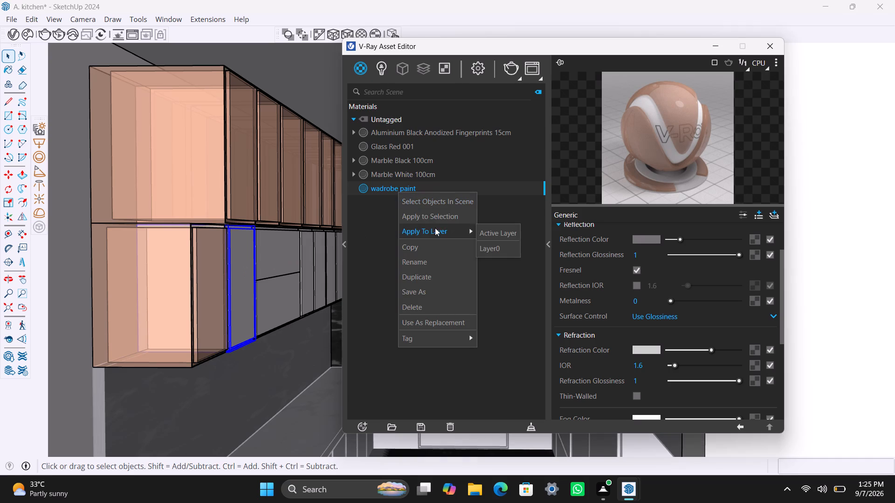
left_click(434, 217)
left_click(276, 255)
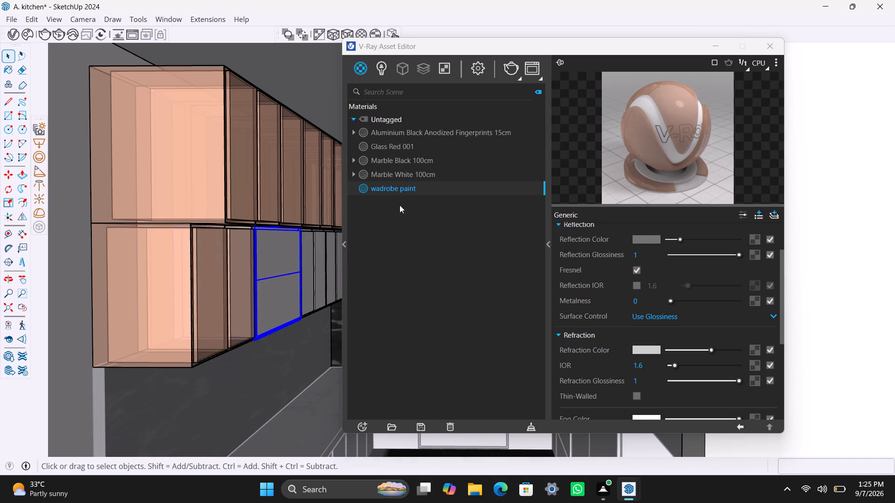
right_click(400, 189)
left_click(414, 212)
Apply the wadrobe paint to the narrow door just beyond the horizontally split unit in the same row.
scroll(317, 261, "up", 2)
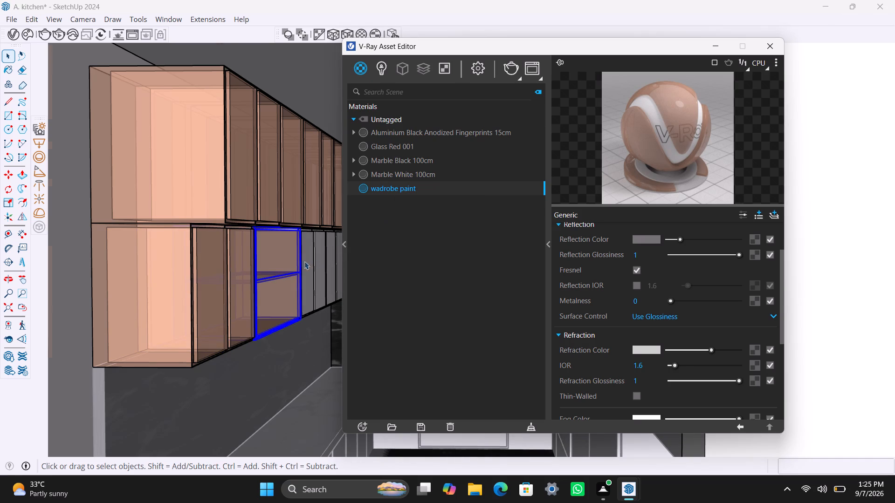
left_click(308, 255)
right_click(381, 191)
left_click(413, 219)
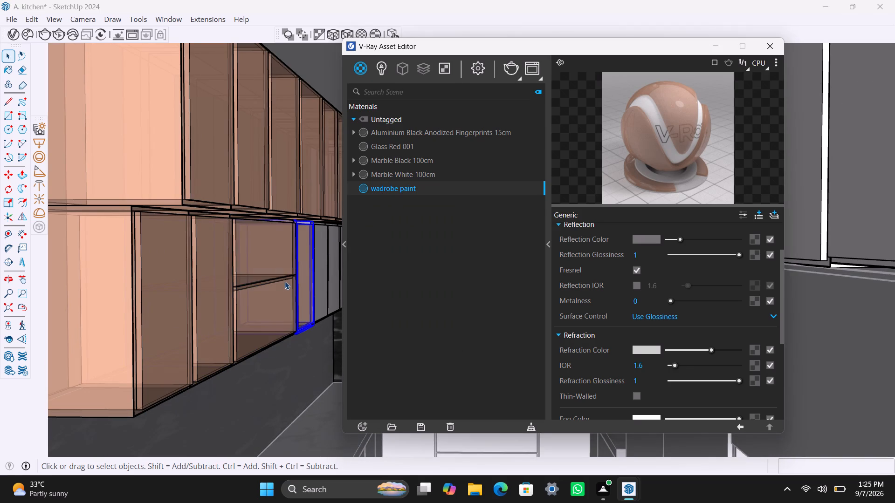
Apply the wadrobe paint to the next two doors beyond the painted narrow door in the lower wall-cabinet row.
scroll(284, 282, "down", 5)
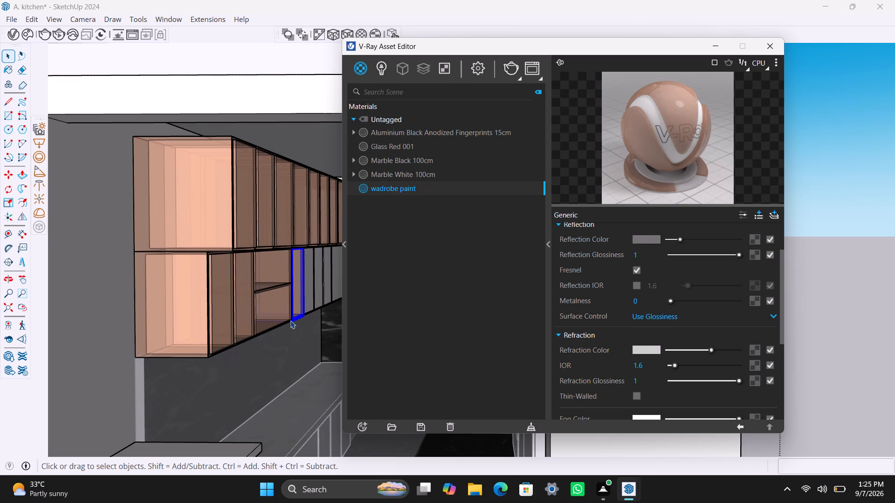
middle_click_drag(290, 321, 249, 320, "shift")
scroll(260, 301, "up", 2)
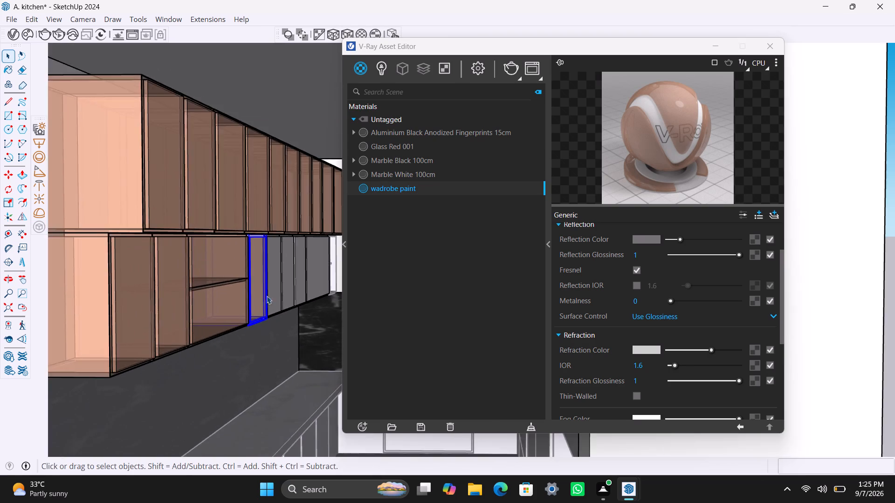
scroll(267, 296, "up", 2)
left_click(275, 280)
right_click_drag(415, 193, 415, 198)
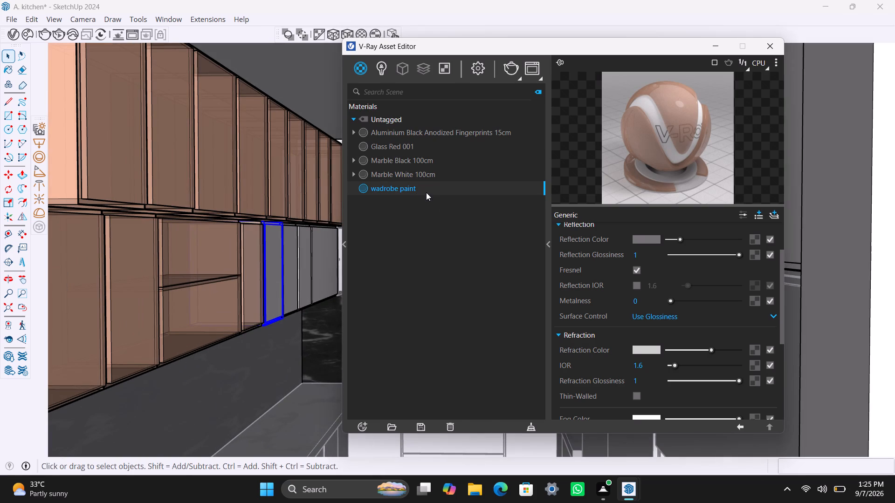
right_click(418, 189)
left_click(440, 216)
scroll(287, 252, "up", 3)
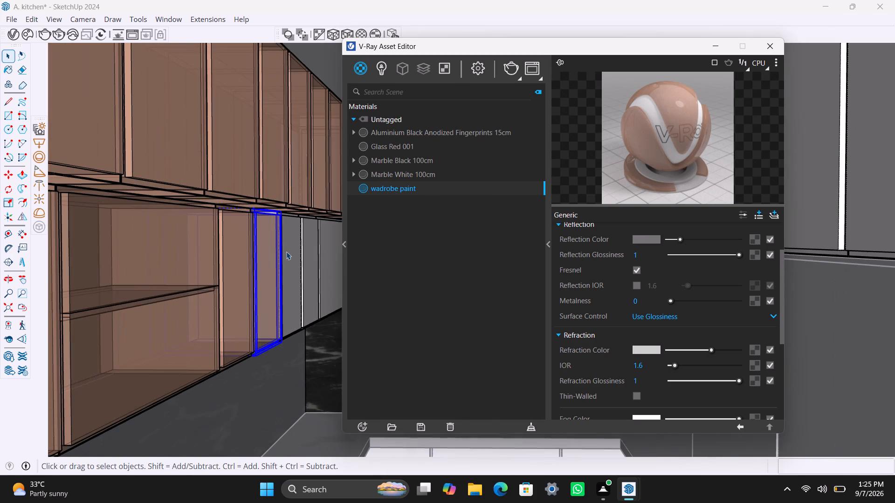
left_click(286, 251)
right_click(399, 185)
left_click(412, 218)
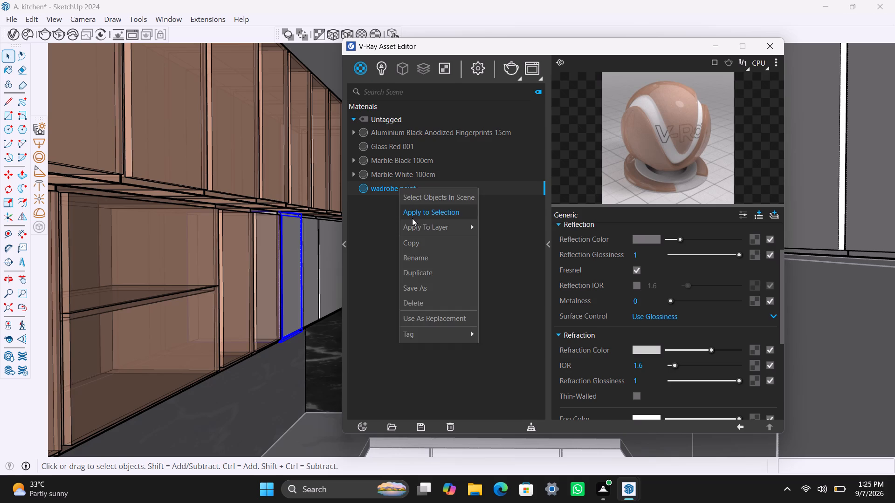
Apply the wadrobe paint to the following narrow door and the wide door near the far end of the same row.
scroll(308, 261, "up", 2)
left_click(311, 257)
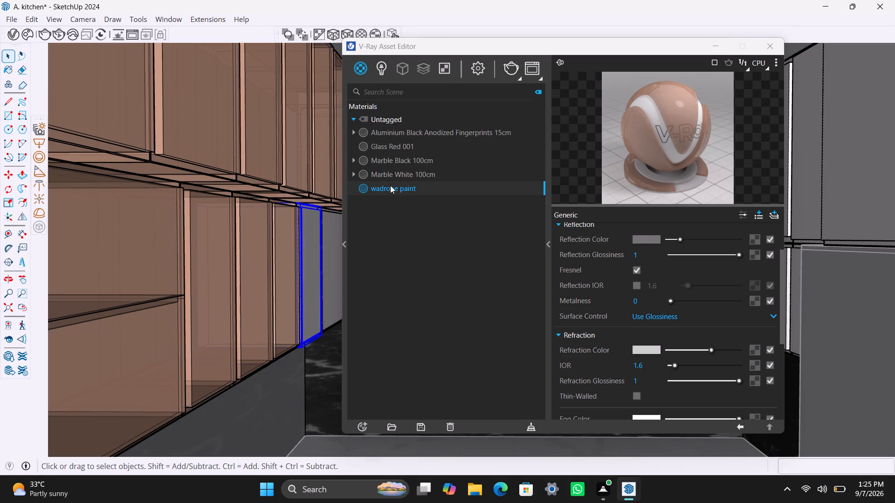
right_click(390, 186)
left_click(414, 205)
scroll(325, 280, "down", 4)
middle_click_drag(279, 297, 260, 289)
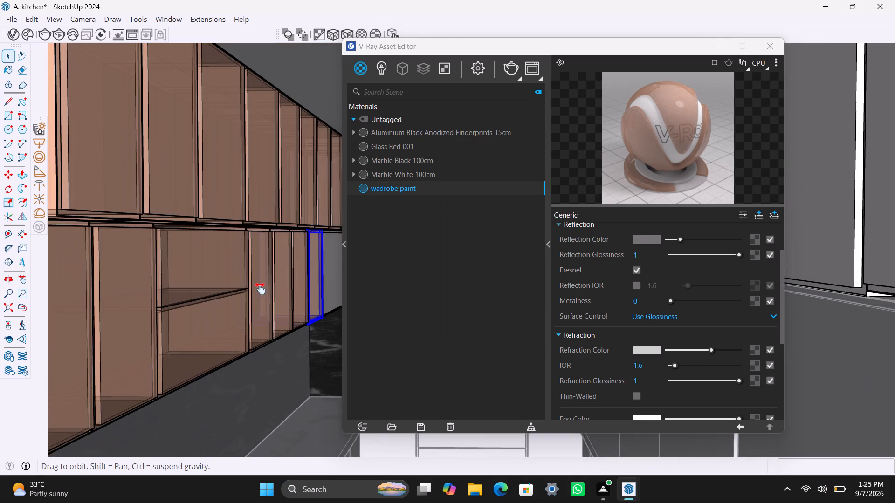
middle_click_drag(260, 289, 234, 285)
scroll(302, 264, "up", 3)
left_click(303, 262)
right_click(419, 192)
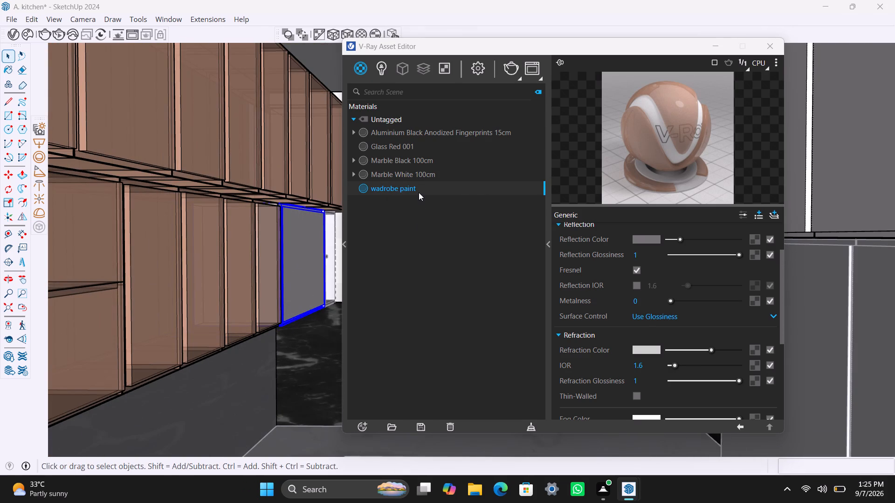
left_click(433, 213)
Apply the wadrobe paint to the white narrow unit just past the wide door, at the far end of the lower wall-cabinet row.
scroll(334, 270, "up", 3)
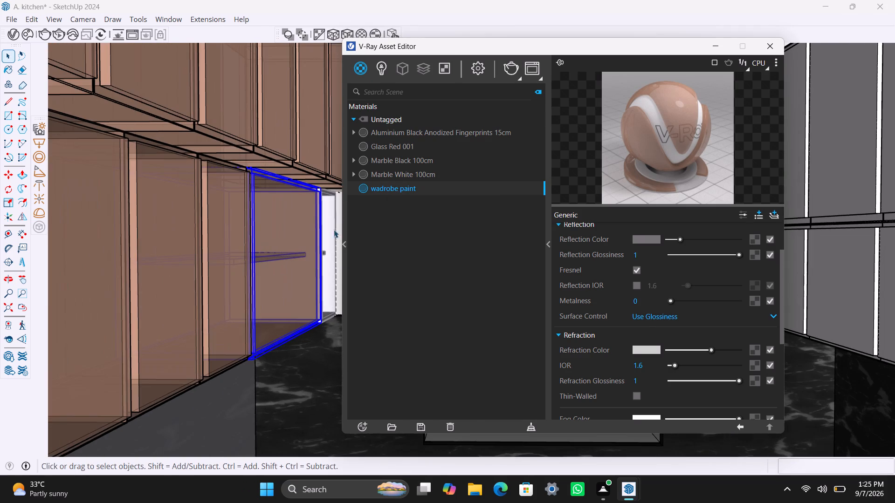
left_click(334, 216)
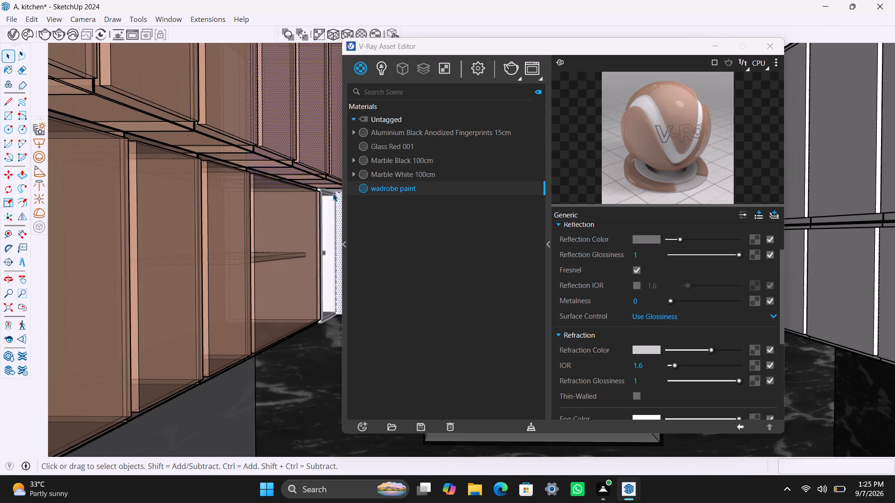
left_click(333, 192)
left_click(326, 194)
scroll(319, 219, "down", 8)
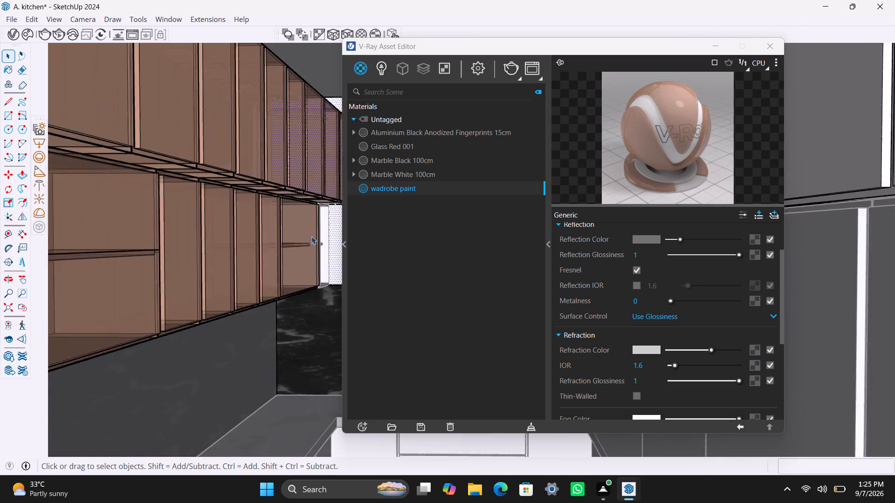
scroll(308, 244, "down", 5)
left_click(103, 61)
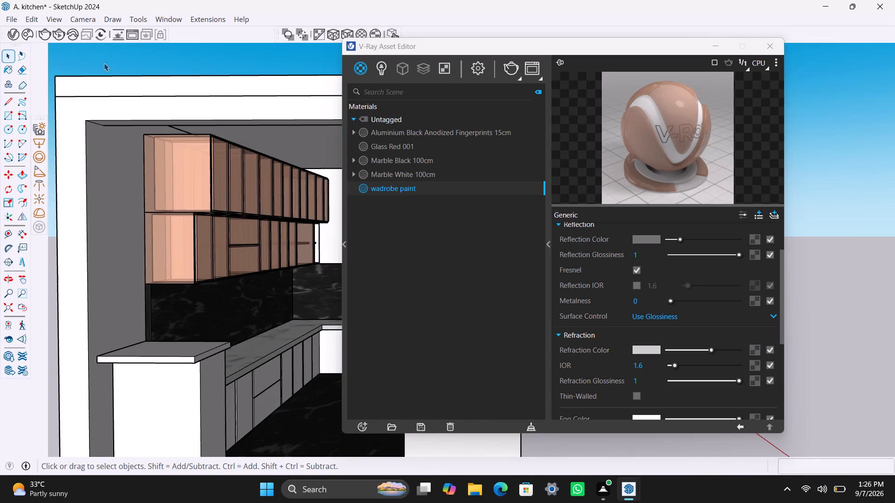
scroll(337, 251, "up", 5)
middle_click_drag(303, 256, 291, 263)
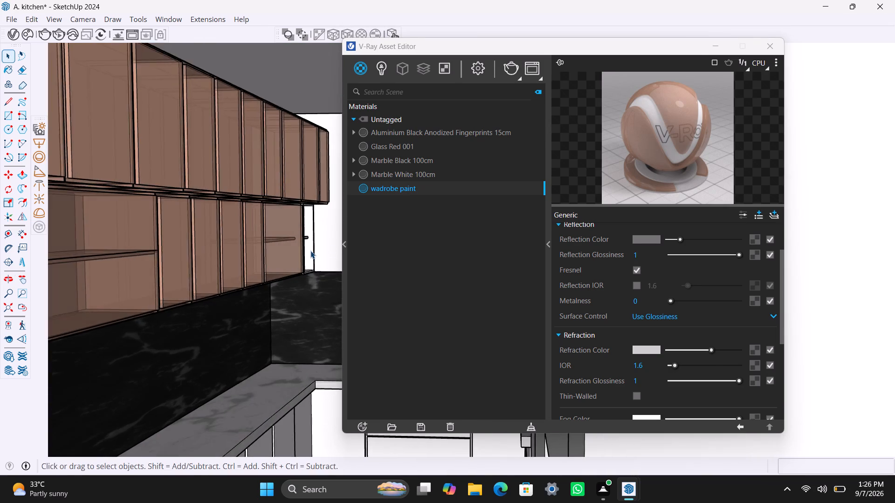
scroll(310, 251, "up", 5)
left_click(308, 210)
right_click(410, 188)
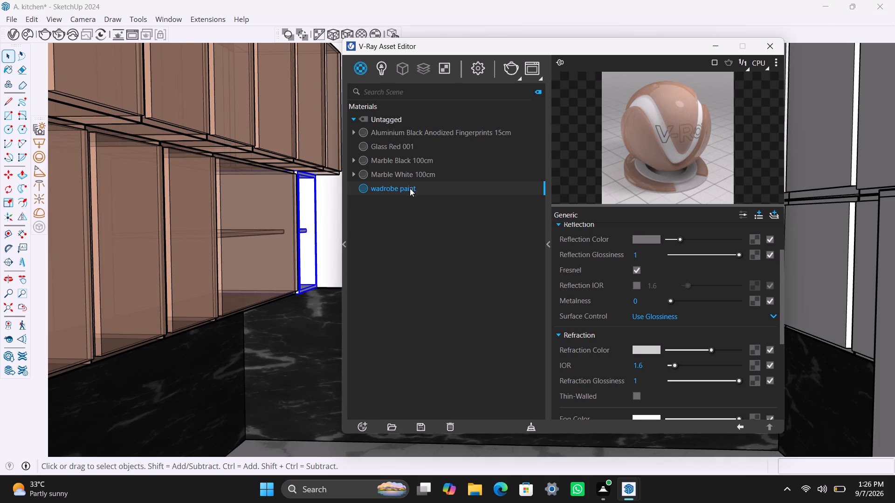
left_click(433, 212)
Open the base-cabinet group beneath the long countertop for editing.
scroll(307, 275, "down", 13)
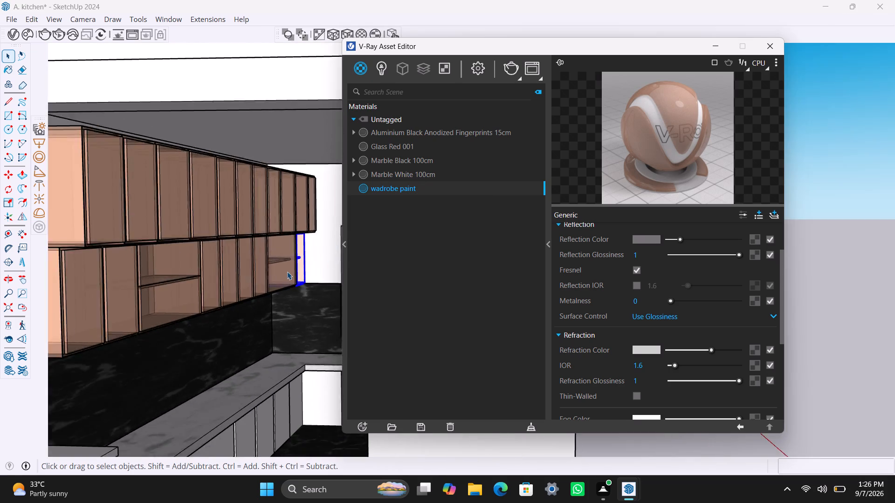
scroll(287, 272, "down", 1)
middle_click_drag(193, 339, 227, 336)
scroll(235, 363, "down", 6)
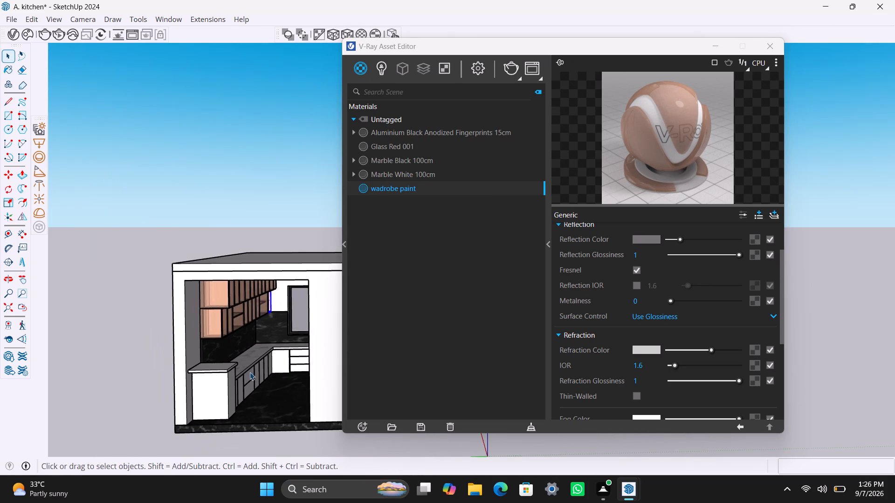
scroll(256, 373, "up", 6)
middle_click_drag(222, 444, 151, 430)
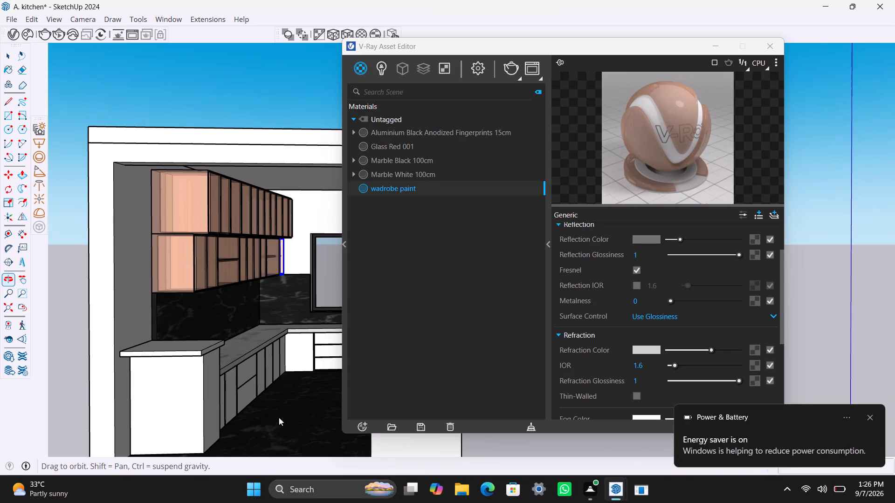
scroll(279, 417, "up", 1)
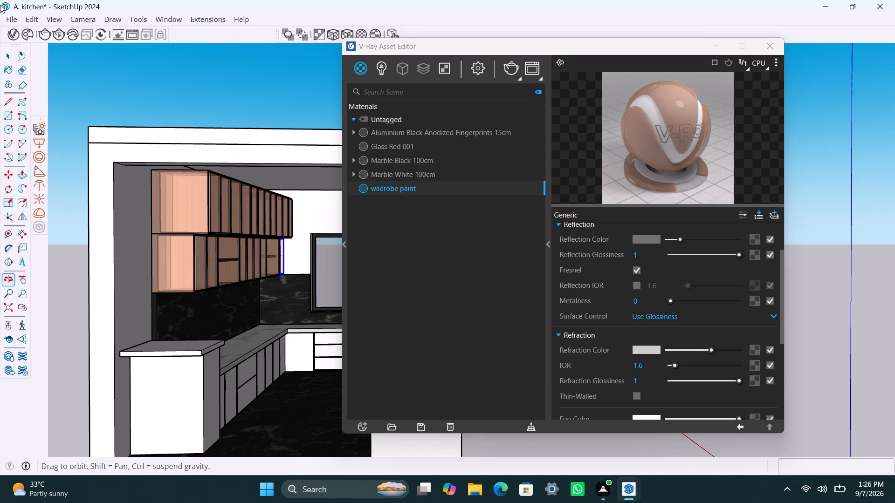
scroll(230, 415, "down", 2)
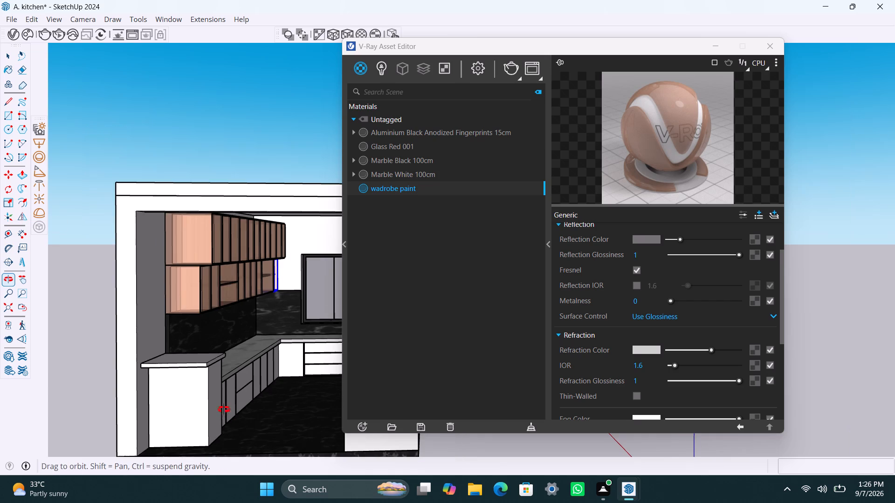
middle_click_drag(224, 395, 168, 395)
scroll(196, 407, "up", 9)
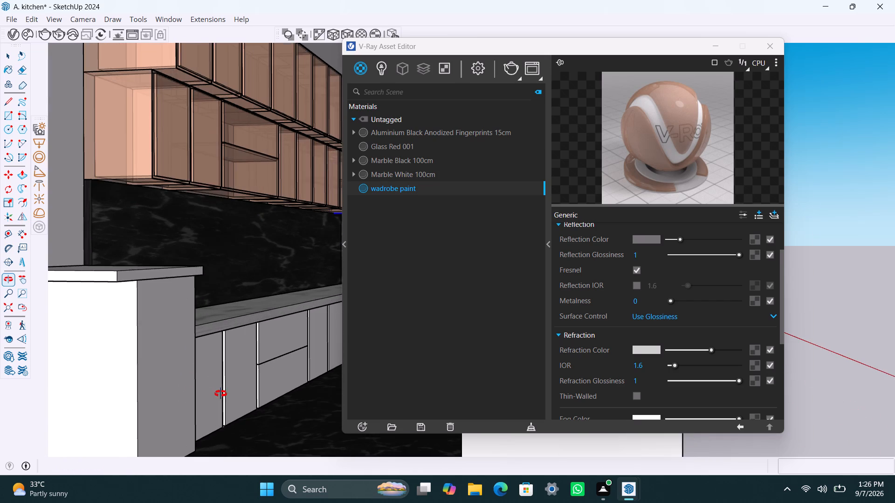
key("space")
scroll(218, 394, "up", 5)
left_click(214, 381)
scroll(223, 374, "up", 1)
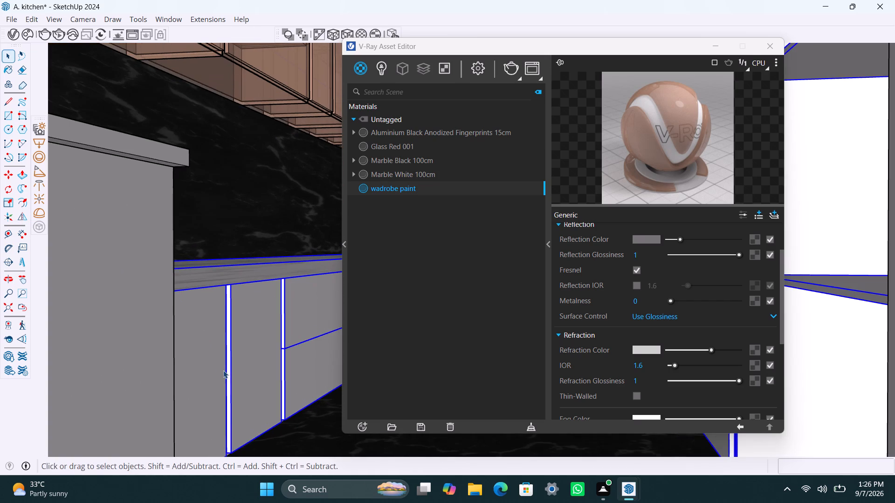
double_click(213, 352)
Apply the wadrobe paint to the first two base-cabinet doors beside the white end counter.
left_click(214, 353)
scroll(217, 360, "up", 2)
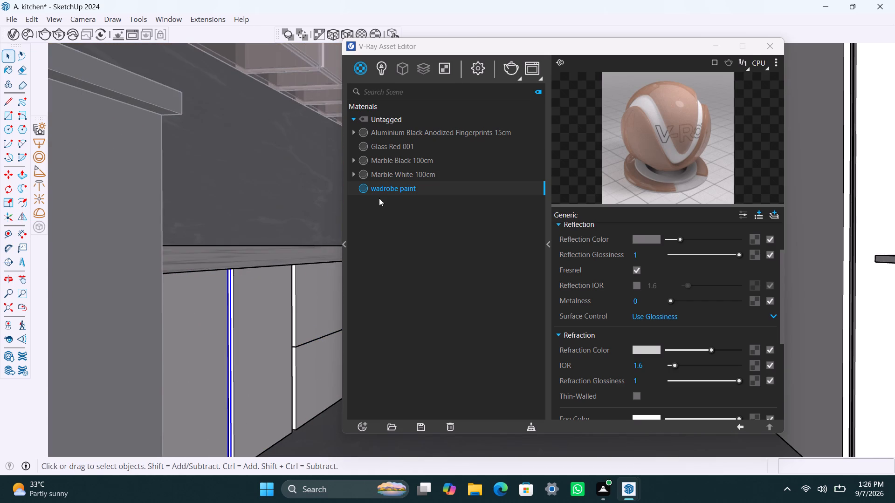
right_click(380, 188)
left_click(409, 216)
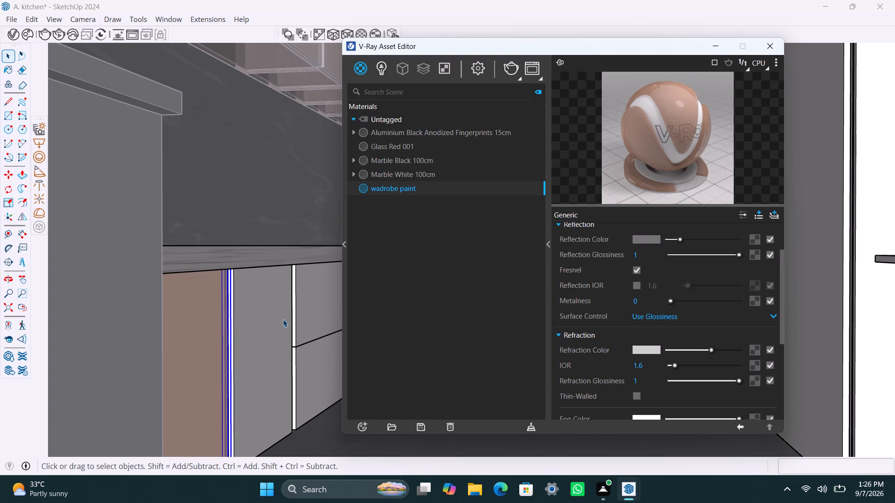
left_click(280, 304)
right_click(382, 189)
left_click(420, 216)
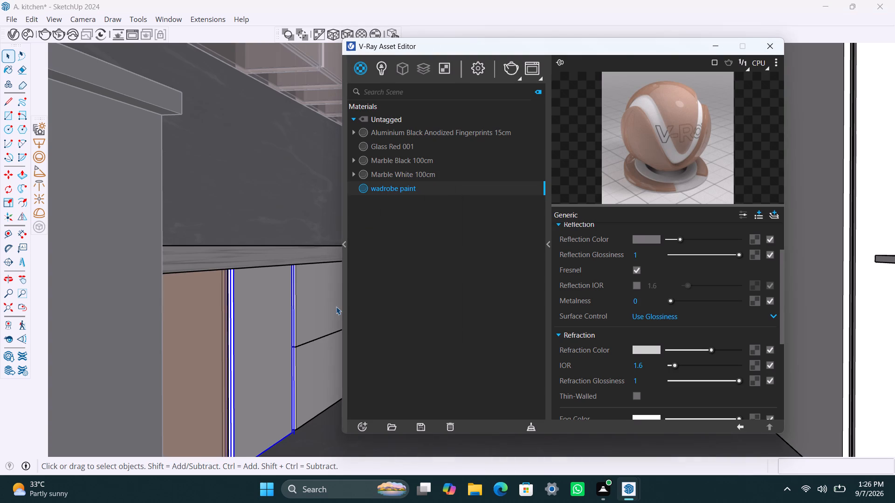
Apply the wadrobe paint to the horizontally split base unit beside the two painted doors.
left_click(322, 299)
right_click(406, 185)
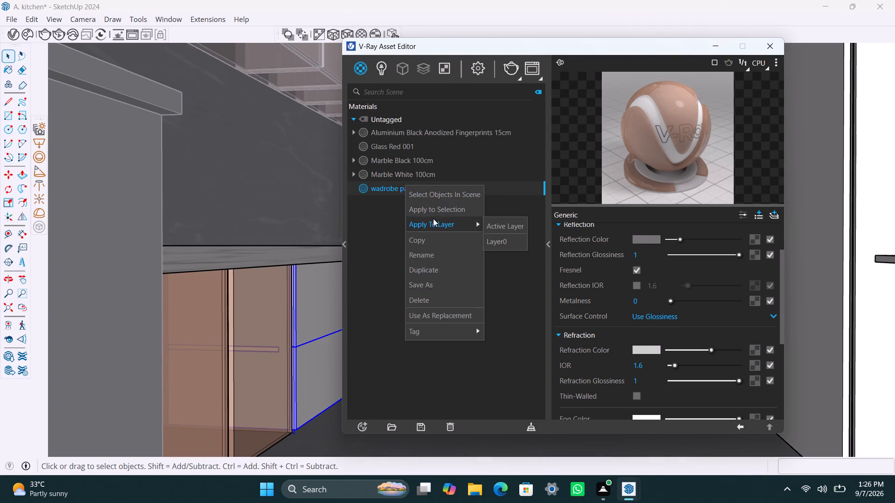
left_click(434, 211)
Apply the wadrobe paint to the next two base-cabinet doors beyond the horizontally split unit.
scroll(270, 324, "down", 5)
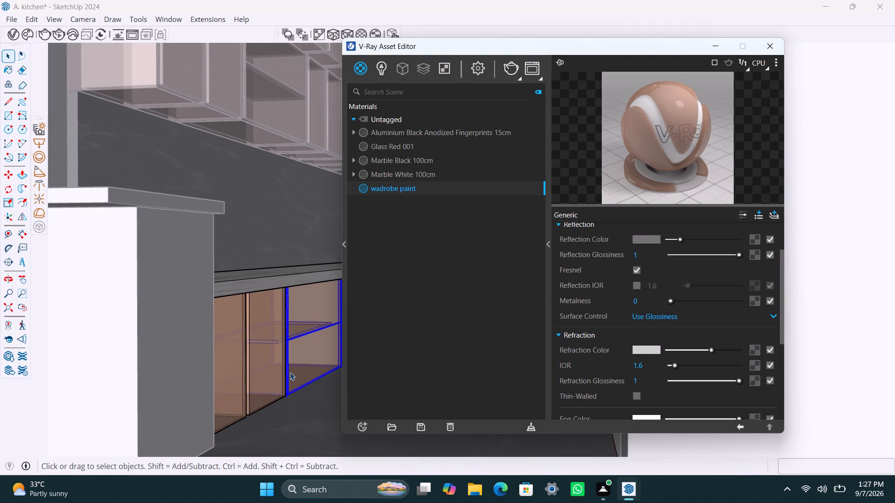
middle_click_drag(290, 372, 227, 420, "shift")
scroll(283, 394, "up", 4)
middle_click_drag(301, 361, 292, 375, "shift")
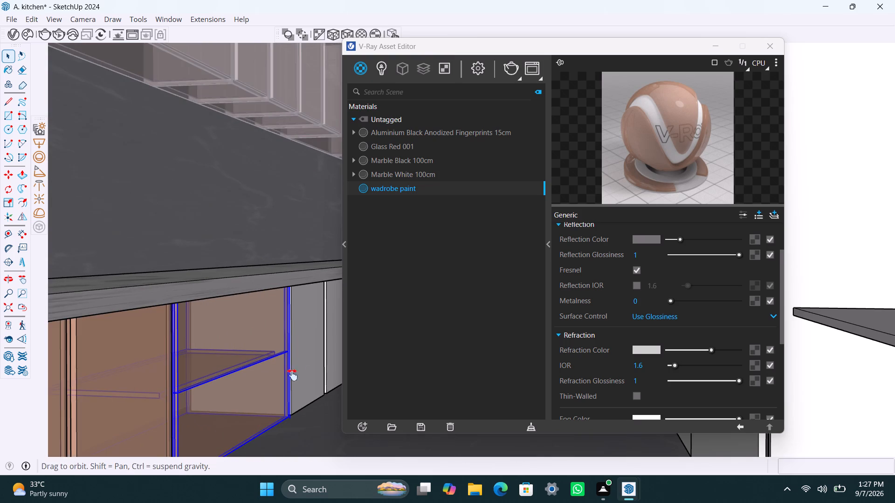
middle_click_drag(292, 375, 262, 401, "shift")
scroll(263, 398, "up", 2)
left_click(268, 377)
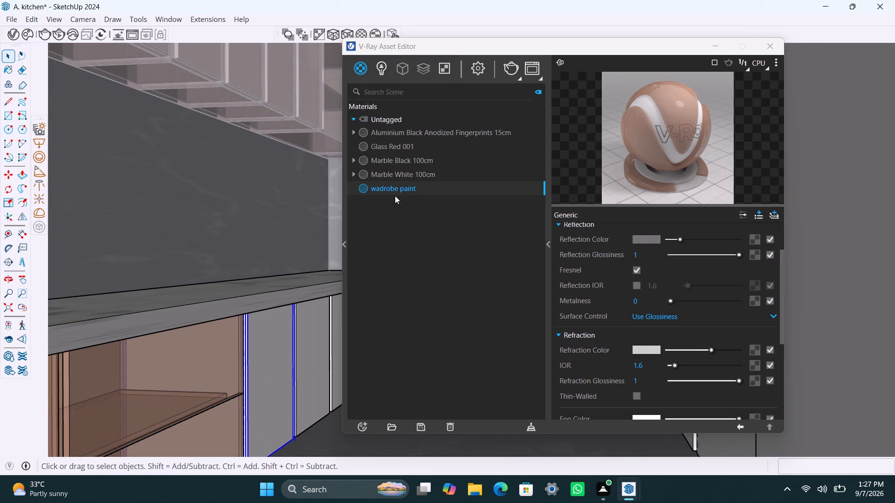
right_click(395, 187)
left_click_drag(418, 217, 419, 222)
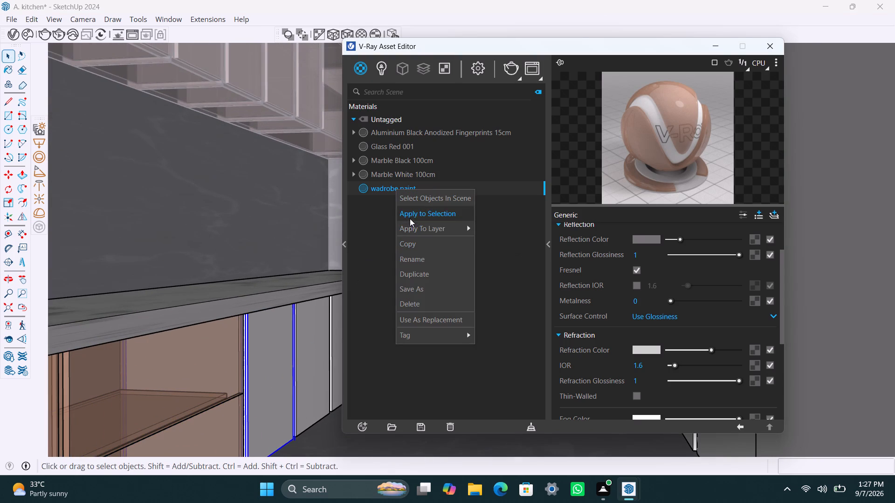
left_click(410, 217)
left_click(315, 339)
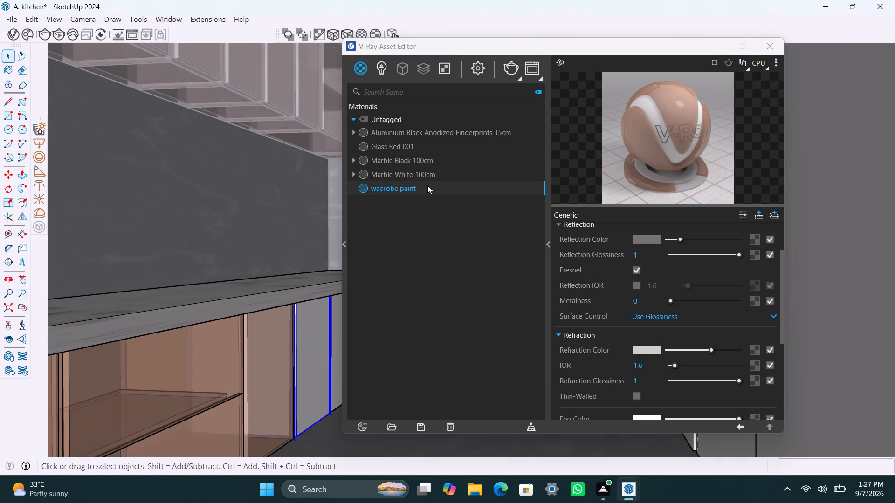
right_click_drag(427, 185, 428, 195)
left_click(448, 221)
Apply the wadrobe paint to the following base-cabinet door, one short of the countertop's inner corner.
scroll(321, 364, "down", 3)
middle_click_drag(305, 381, 244, 429)
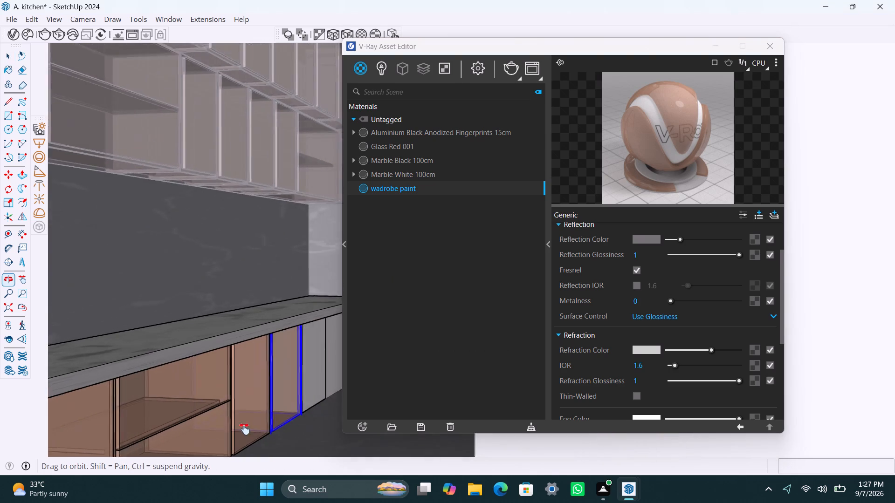
middle_click_drag(244, 429, 244, 429)
scroll(268, 406, "up", 2)
middle_click_drag(295, 405, 305, 405)
scroll(296, 388, "up", 4)
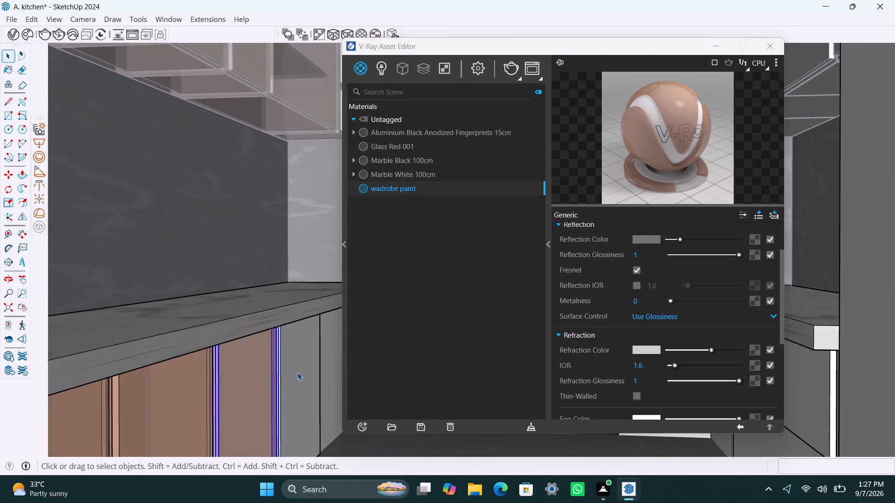
left_click(298, 370)
right_click(375, 190)
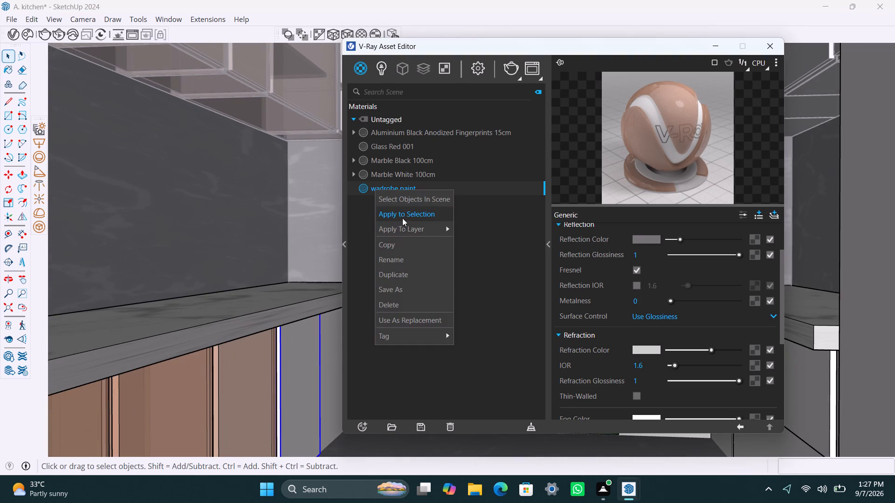
left_click(402, 218)
Apply the wadrobe paint to the last base-cabinet face at the countertop's inner corner.
scroll(273, 379, "down", 2)
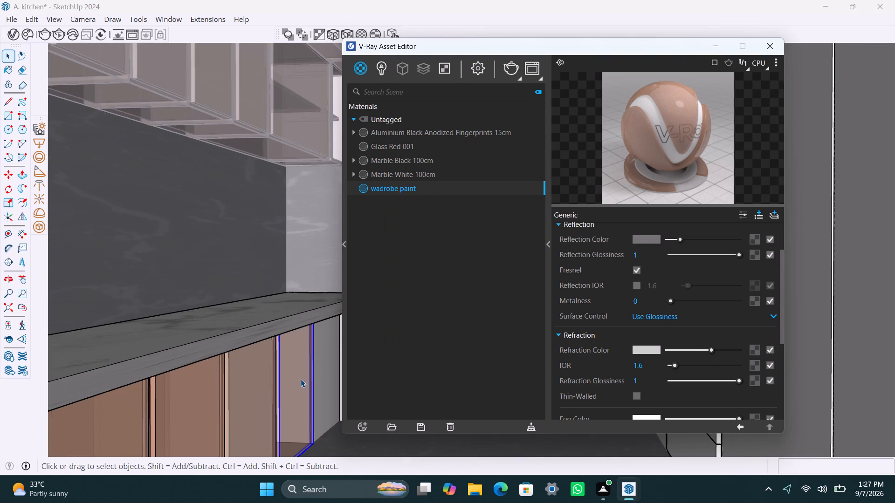
middle_click_drag(301, 379, 264, 410, "shift")
scroll(295, 398, "up", 1)
left_click(294, 382)
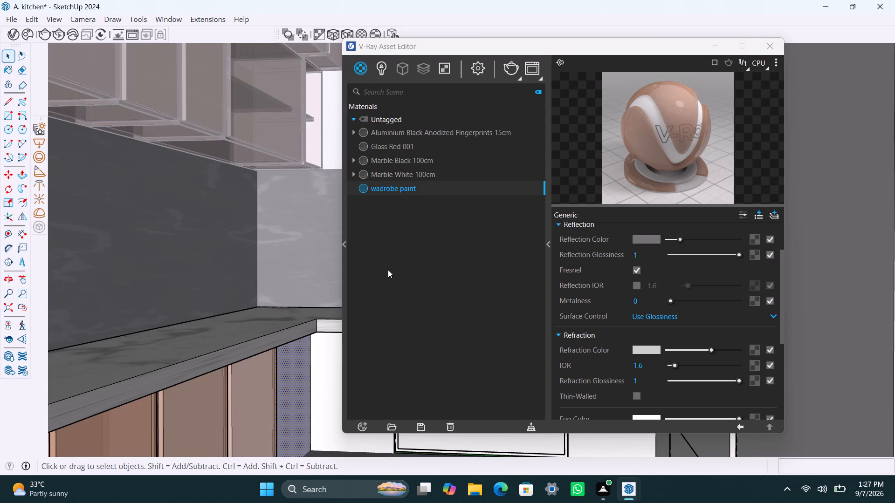
right_click(410, 186)
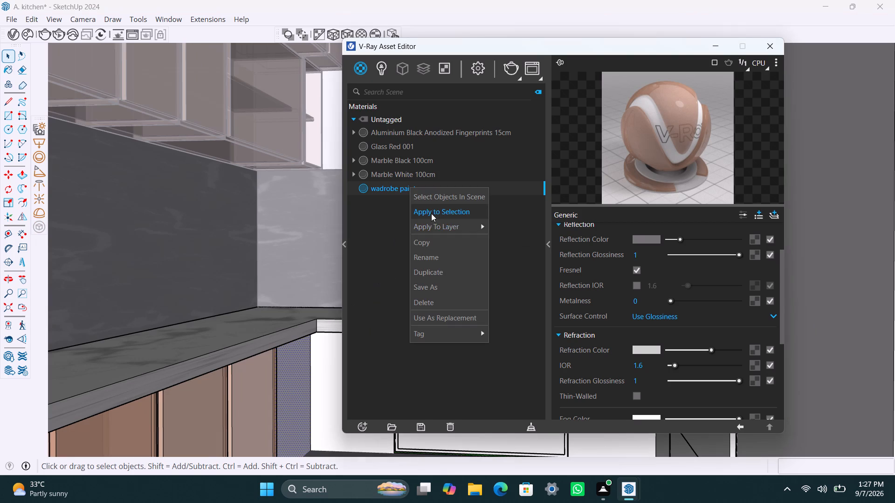
left_click(432, 212)
Apply the wadrobe paint to the white base-cabinet front flanking the drawers under the window.
scroll(300, 389, "down", 2)
middle_click_drag(298, 404, 252, 403, "shift")
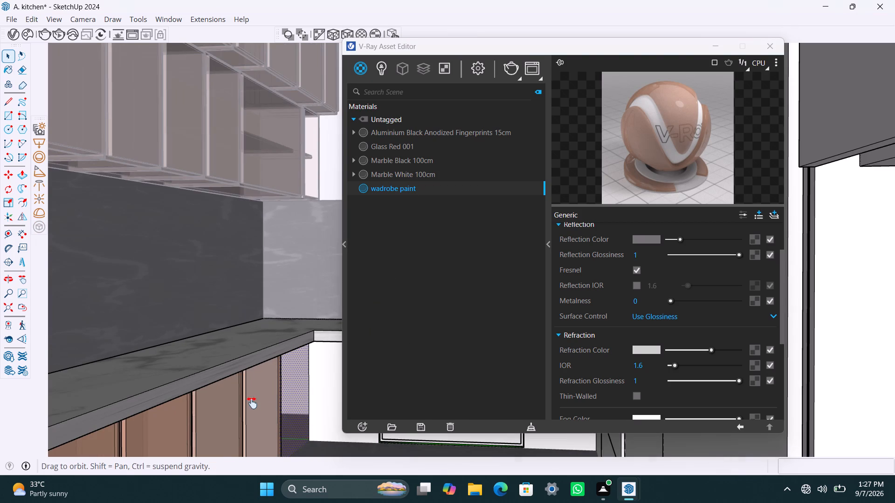
middle_click_drag(252, 403, 251, 403, "shift")
scroll(292, 398, "up", 2)
left_click(292, 396)
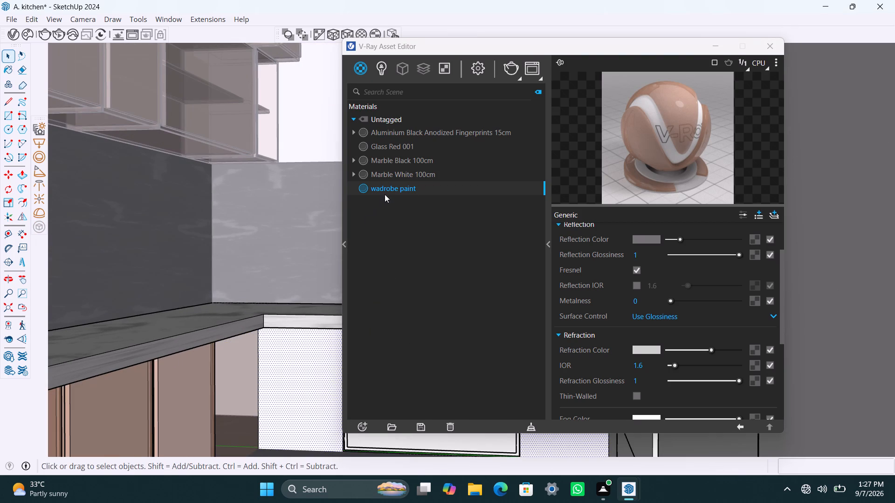
right_click(386, 190)
left_click(408, 214)
Apply the wadrobe paint to the top drawer front of the three-drawer unit under the window.
scroll(266, 325, "down", 7)
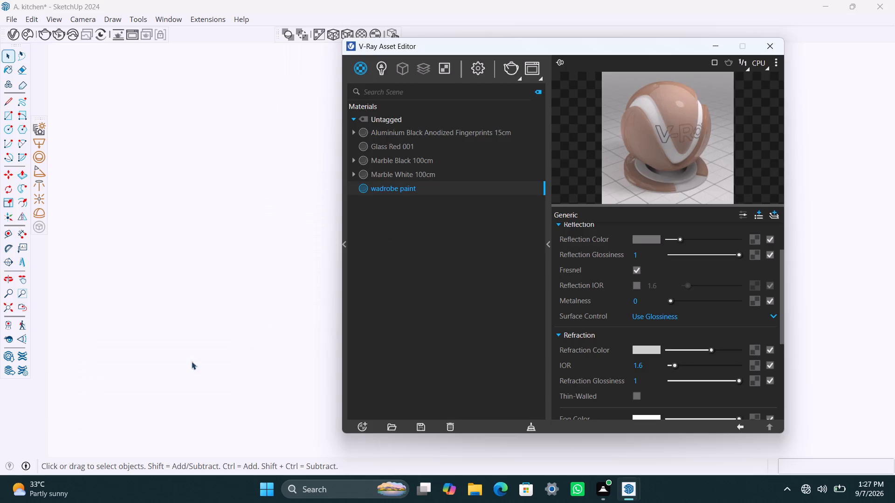
left_click(3, 310)
scroll(165, 331, "down", 3)
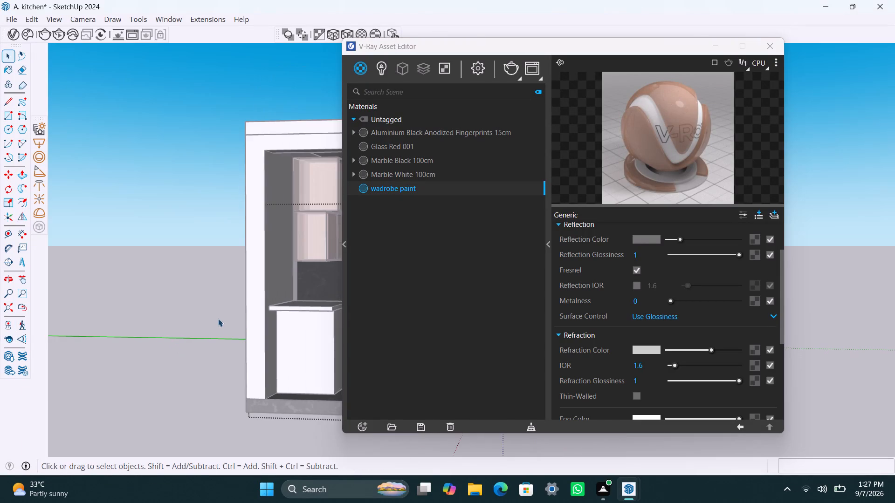
scroll(218, 320, "down", 3)
middle_click_drag(239, 318, 142, 379, "shift")
scroll(231, 418, "up", 2)
middle_click_drag(249, 418, 295, 427)
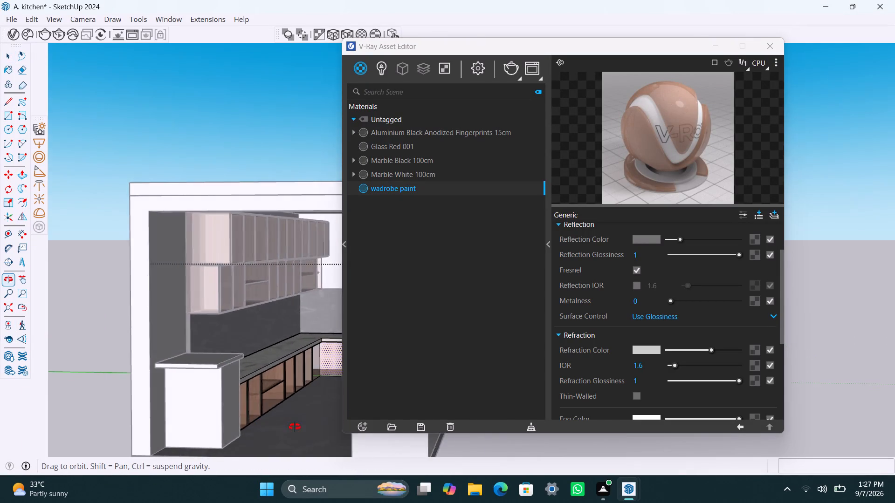
middle_click_drag(295, 427, 328, 431)
scroll(334, 346, "up", 3)
middle_click_drag(333, 348, 226, 381, "shift")
scroll(262, 405, "up", 2)
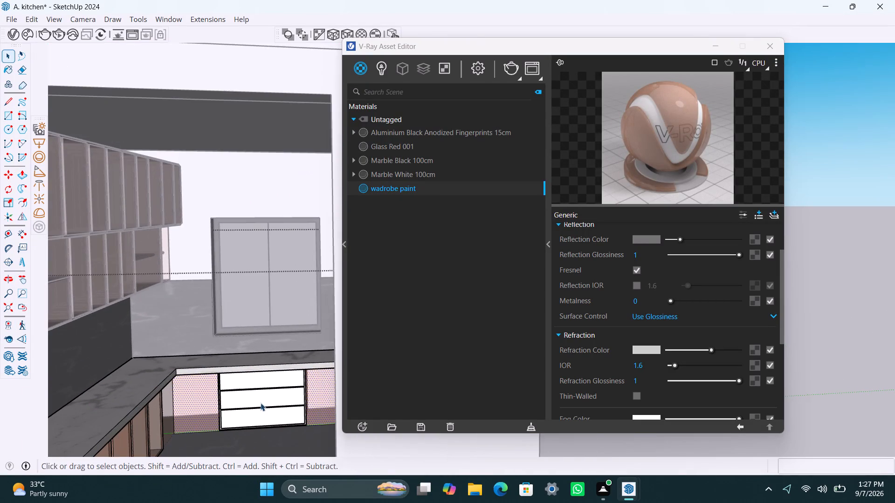
middle_click_drag(261, 403, 269, 401)
scroll(266, 363, "up", 6)
left_click(268, 383)
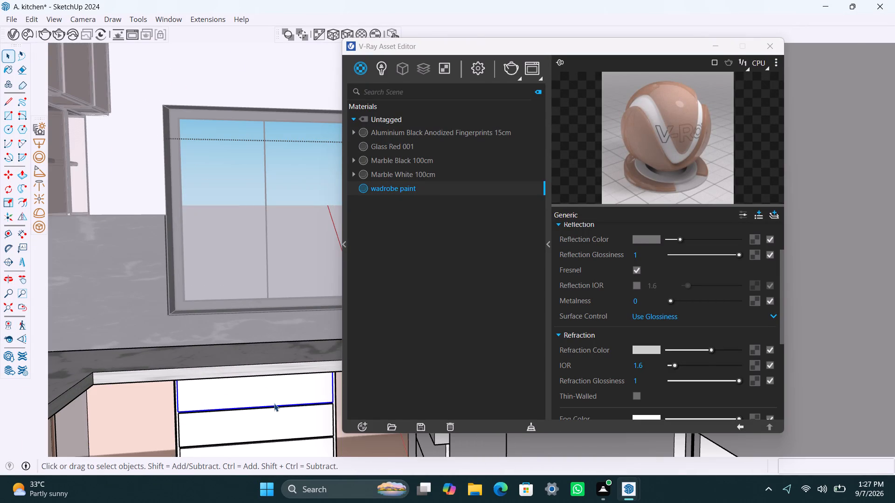
scroll(274, 404, "down", 2)
right_click(424, 190)
left_click(443, 218)
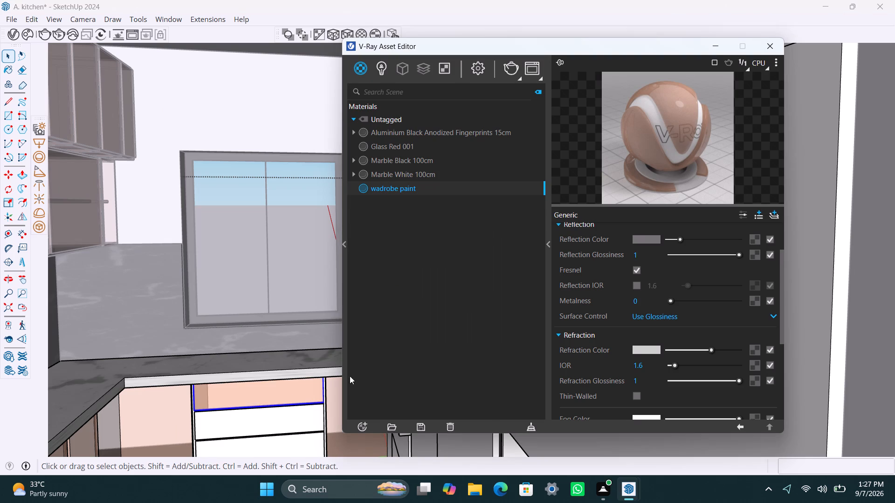
Apply the wadrobe paint to the middle and bottom drawer fronts of the unit under the window.
scroll(259, 404, "down", 2)
middle_click_drag(237, 411, 212, 358, "shift")
scroll(216, 367, "up", 2)
left_click(219, 367)
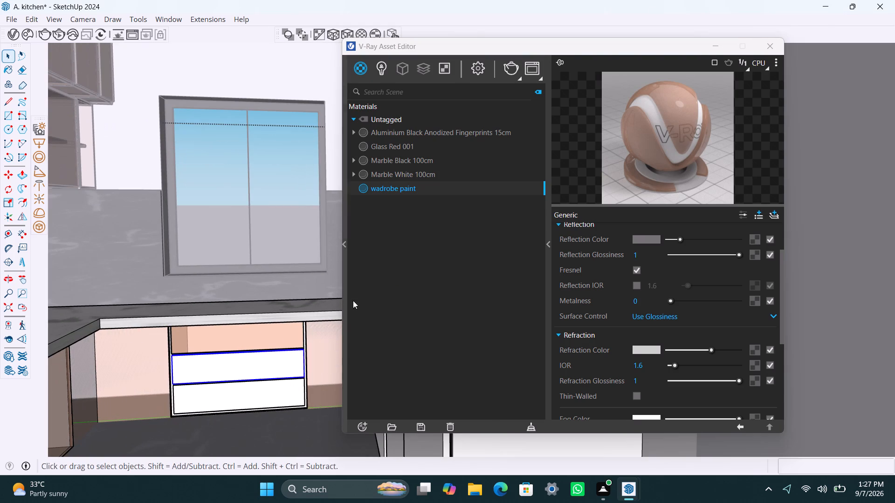
right_click(392, 191)
left_click(410, 209)
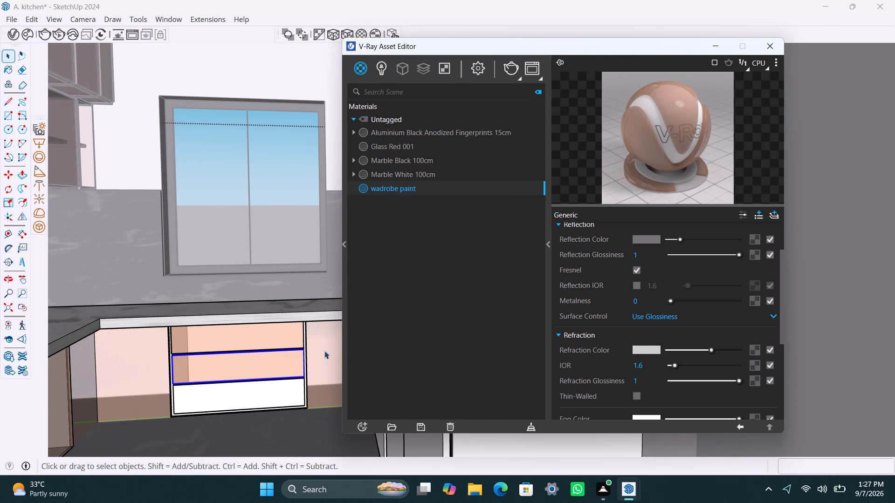
left_click(235, 405)
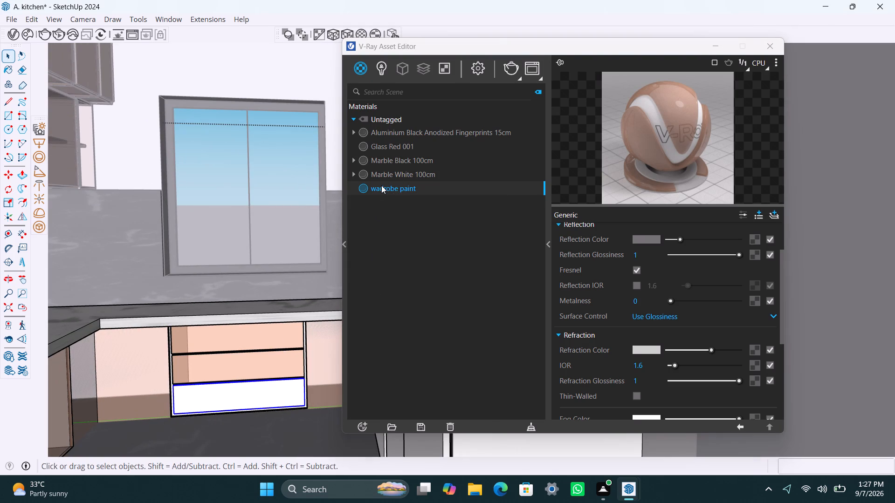
right_click(381, 185)
left_click_drag(405, 204, 405, 208)
Apply the wadrobe paint to the narrow corner face between the window-side base run and the adjoining two-drawer unit.
scroll(298, 373, "down", 3)
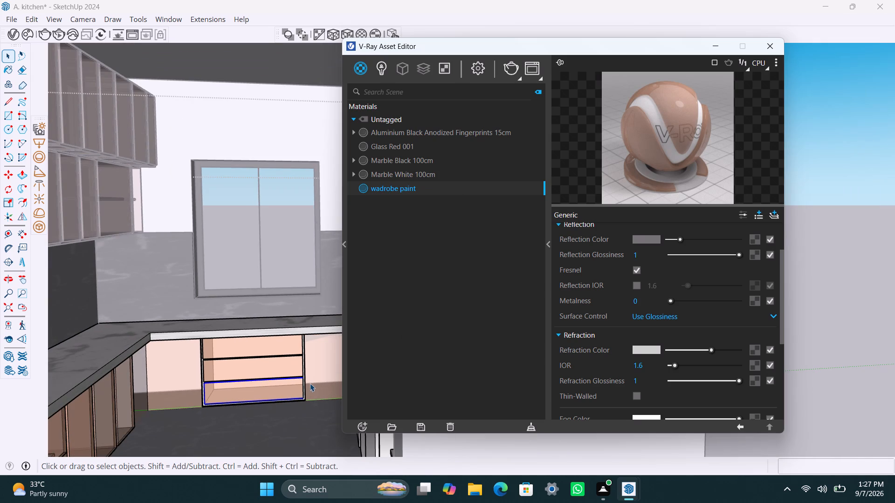
scroll(310, 383, "down", 2)
scroll(212, 400, "up", 1)
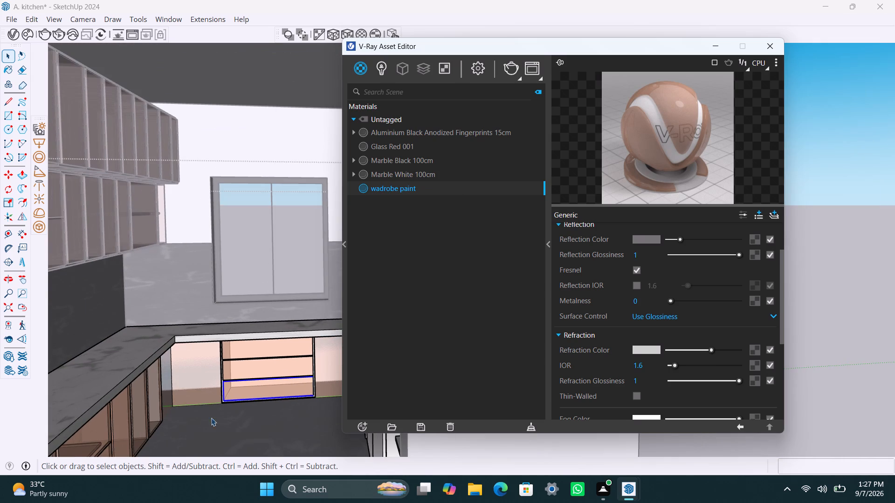
middle_click_drag(255, 437, 296, 447)
scroll(212, 386, "down", 8)
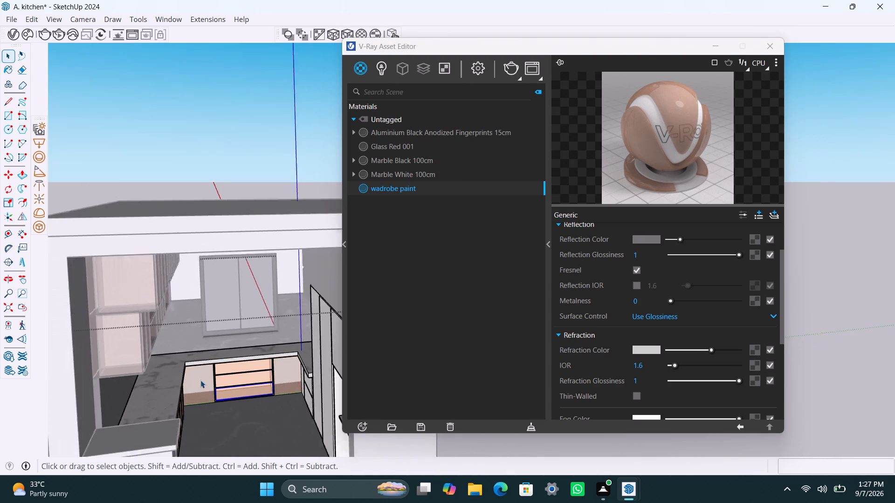
middle_click_drag(248, 424, 311, 421)
scroll(275, 389, "up", 6)
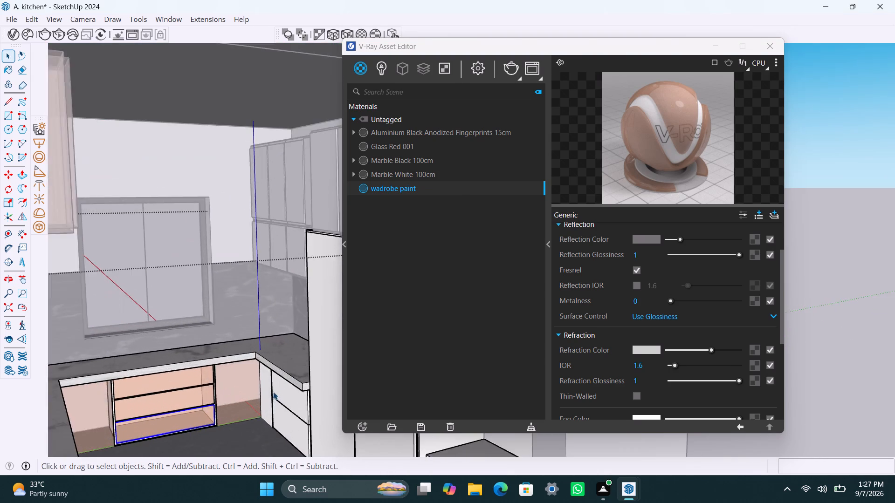
scroll(273, 392, "up", 5)
left_click(266, 370)
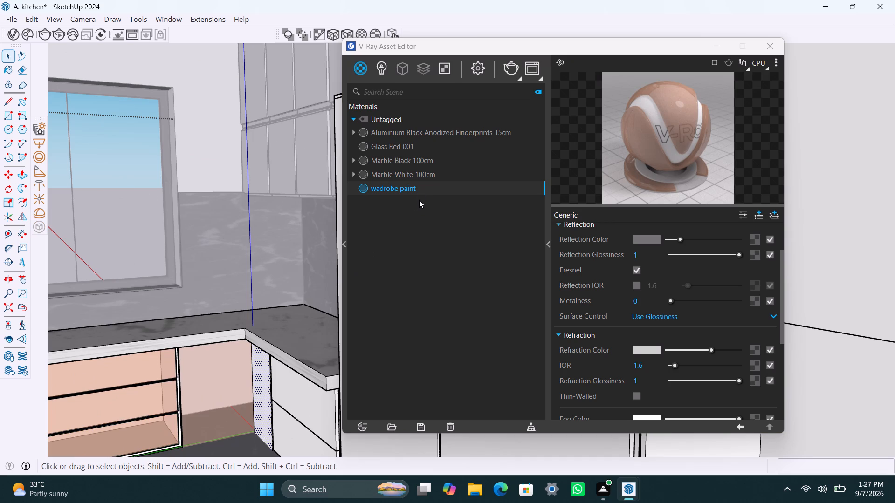
right_click(417, 190)
left_click(443, 220)
Apply the wadrobe paint to both drawer fronts of the base unit beside the tall cabinets.
left_click(318, 408)
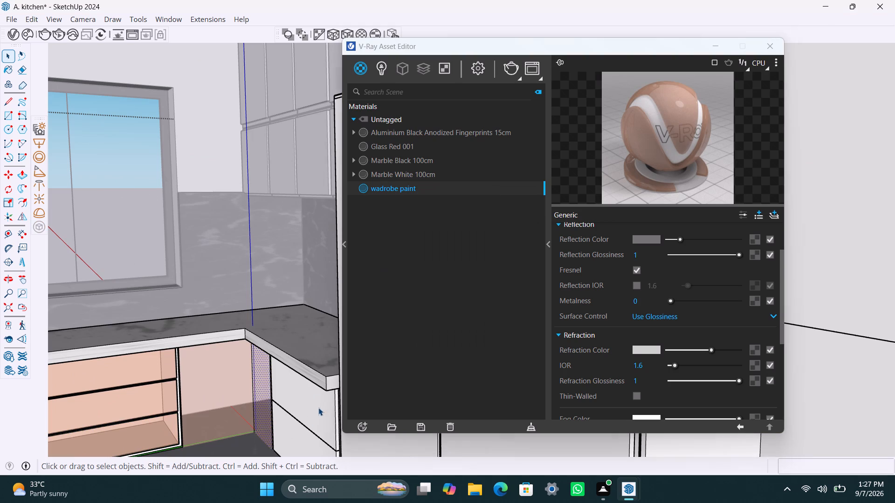
right_click_drag(386, 185, 385, 192)
left_click_drag(399, 211, 399, 219)
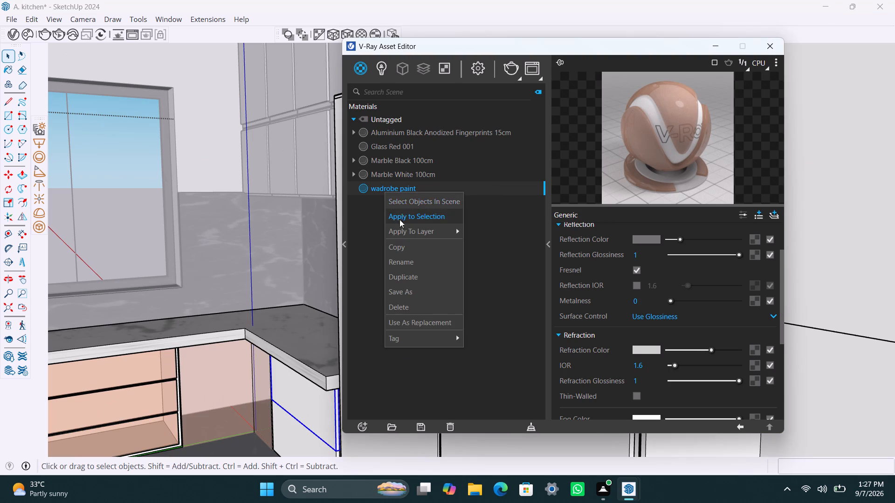
left_click_drag(399, 219, 399, 215)
left_click(300, 428)
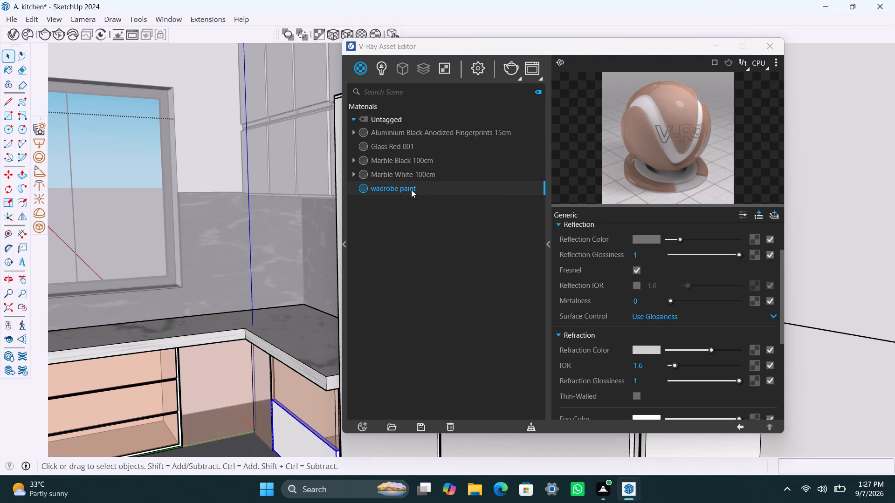
right_click(411, 190)
left_click(426, 219)
Inspect the tall cabinets and both base-cabinet runs from several angles for surfaces still needing paint.
scroll(305, 313, "down", 7)
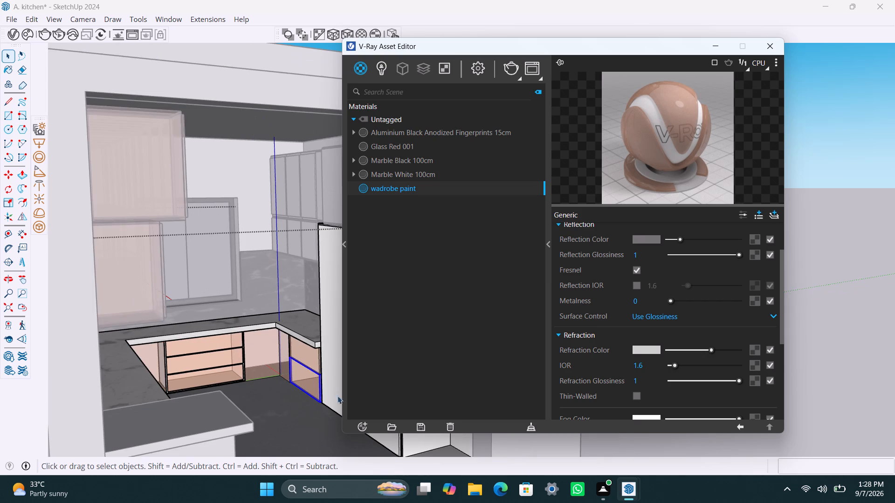
scroll(312, 401, "down", 2)
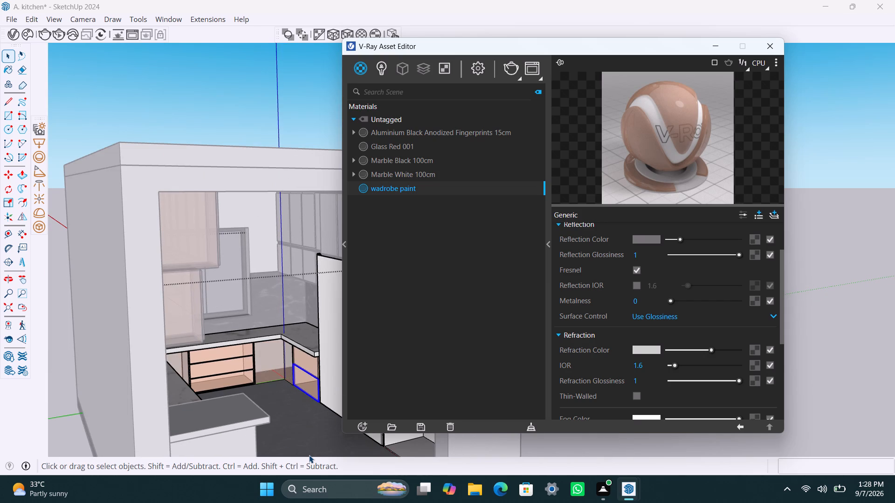
scroll(303, 355, "down", 3)
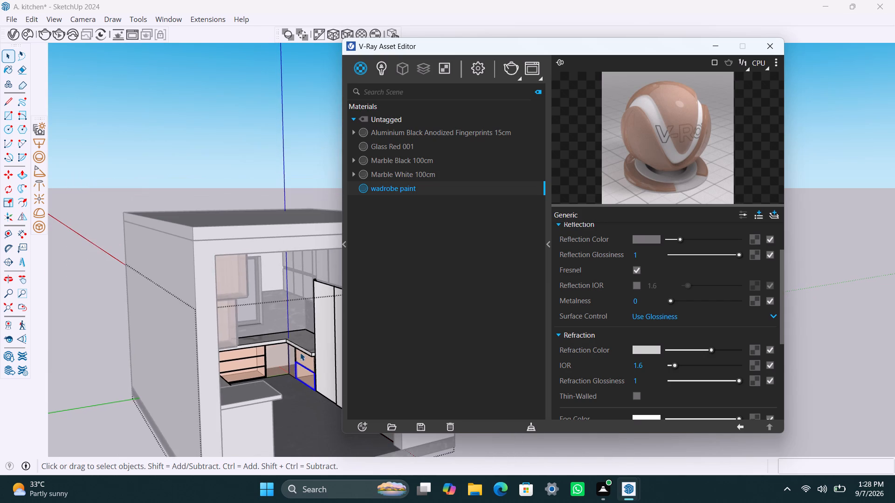
scroll(289, 417, "down", 2)
middle_click_drag(278, 422, 227, 436, "shift")
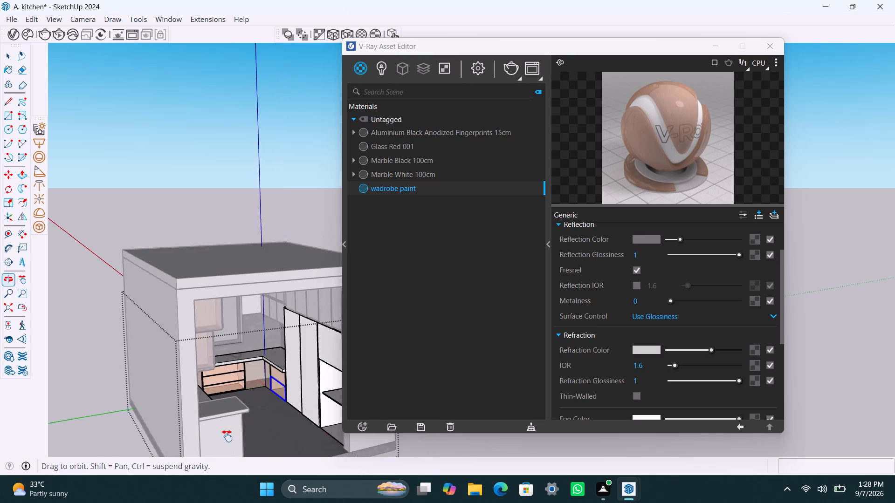
middle_click_drag(227, 436, 203, 442, "shift")
scroll(310, 426, "up", 2)
middle_click_drag(249, 429, 305, 419)
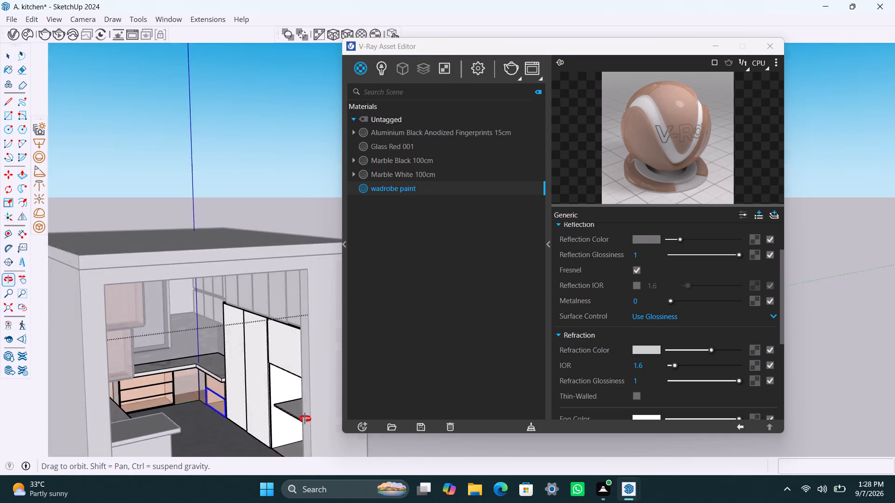
middle_click_drag(305, 419, 305, 419)
scroll(233, 372, "up", 2)
scroll(251, 364, "down", 2)
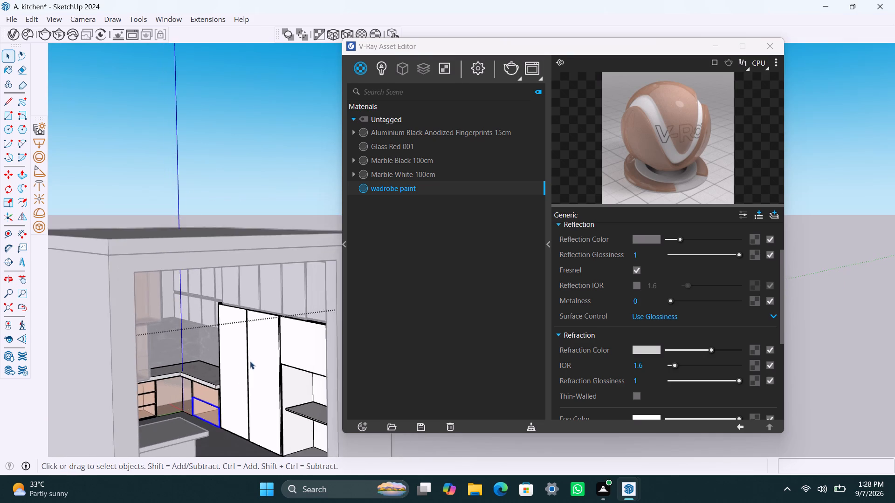
scroll(250, 361, "up", 2)
middle_click_drag(249, 366, 0, 349)
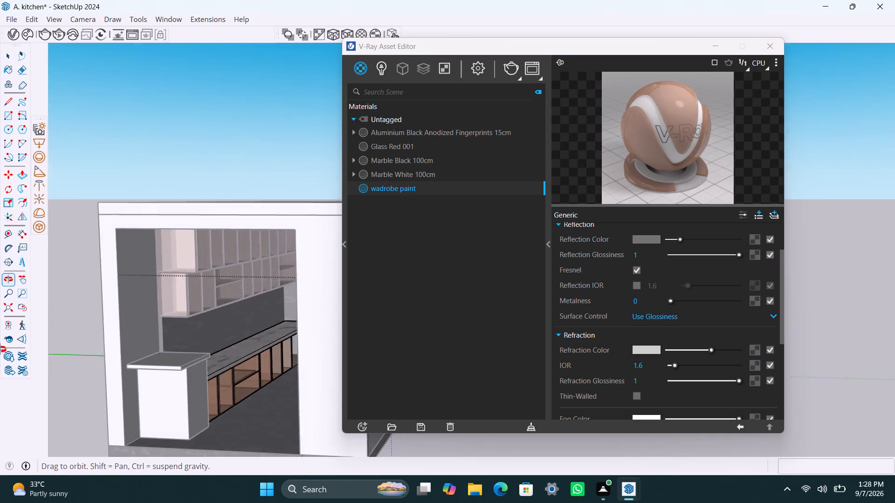
middle_click_drag(0, 349, 234, 343)
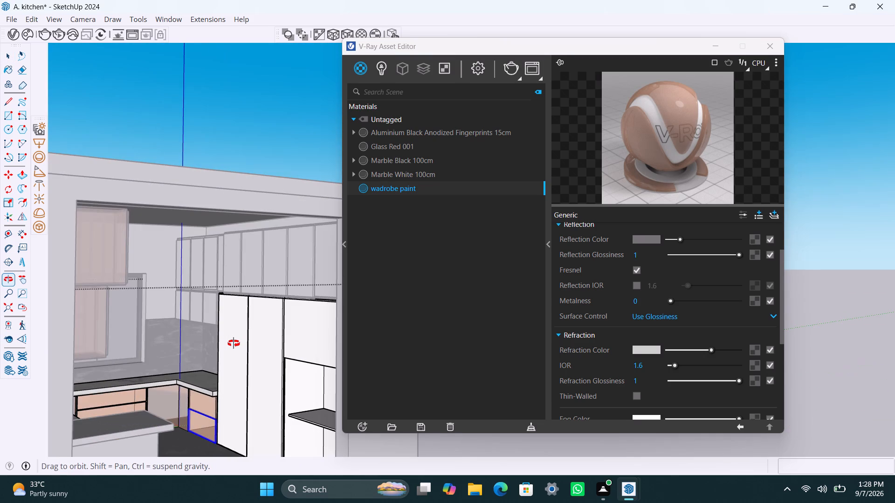
middle_click_drag(234, 343, 234, 344)
middle_click_drag(242, 333, 63, 370)
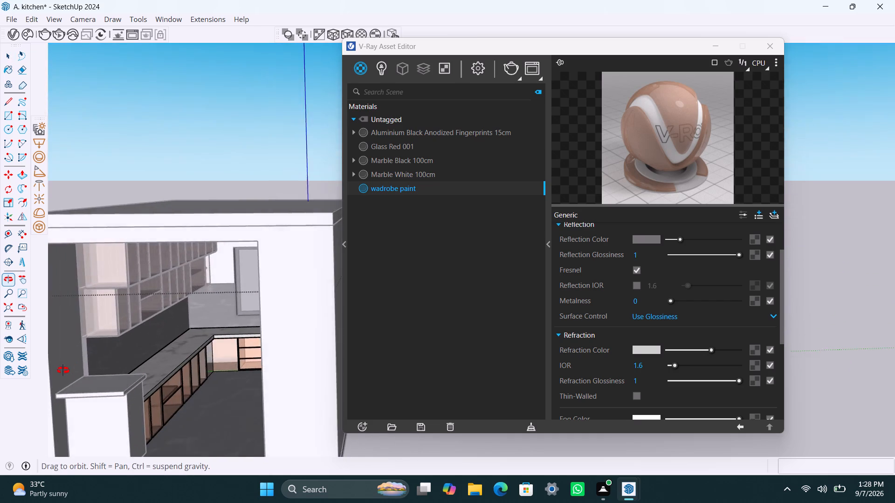
middle_click_drag(63, 370, 65, 365)
Exit editing of the base-cabinet group.
triple_click(221, 148)
Inspect both rows of upper wall cabinets along the long wall from several angles for door parts still needing materials.
scroll(208, 298, "up", 5)
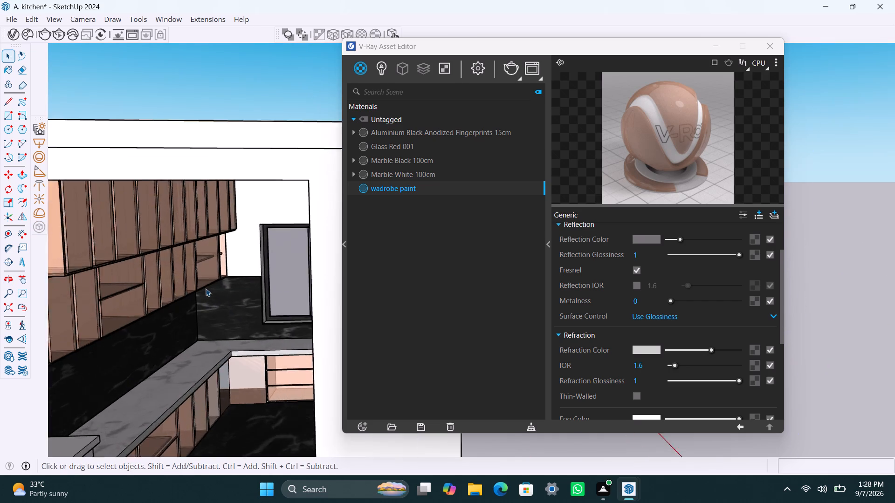
scroll(206, 288, "up", 8)
scroll(210, 237, "down", 3)
middle_click_drag(220, 246, 164, 270)
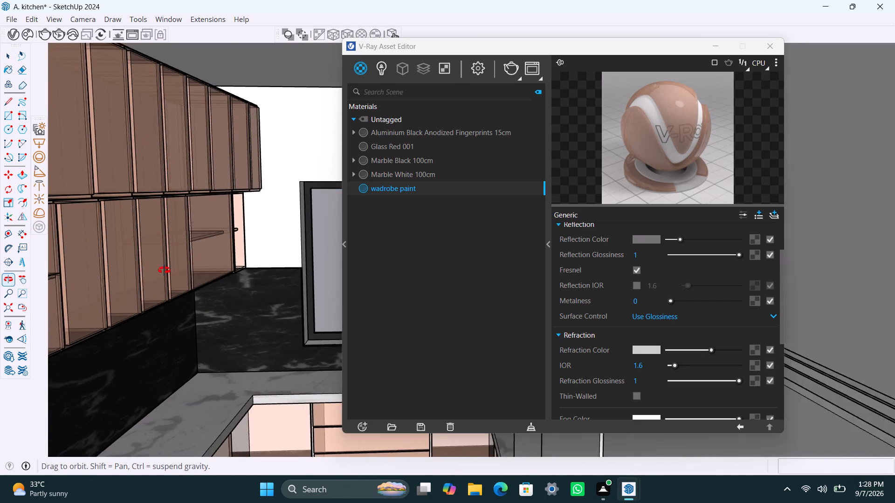
middle_click_drag(164, 270, 157, 274)
middle_click_drag(143, 286, 257, 286)
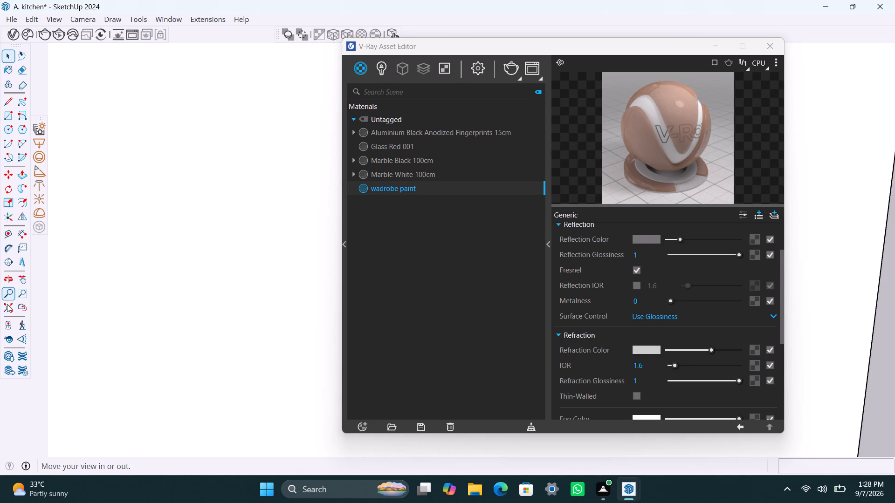
left_click(7, 304)
scroll(282, 305, "down", 2)
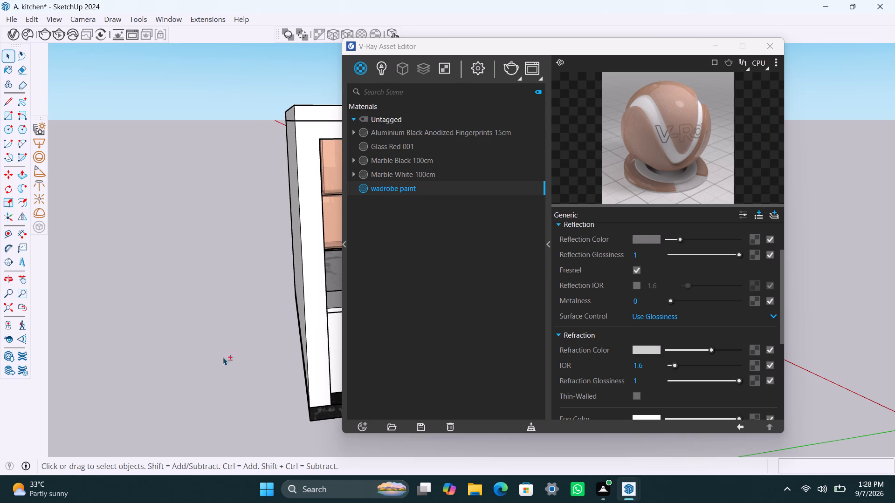
scroll(250, 318, "down", 4)
middle_click_drag(256, 325, 148, 374, "shift")
scroll(273, 305, "up", 3)
middle_click_drag(252, 292, 151, 267)
scroll(264, 233, "up", 9)
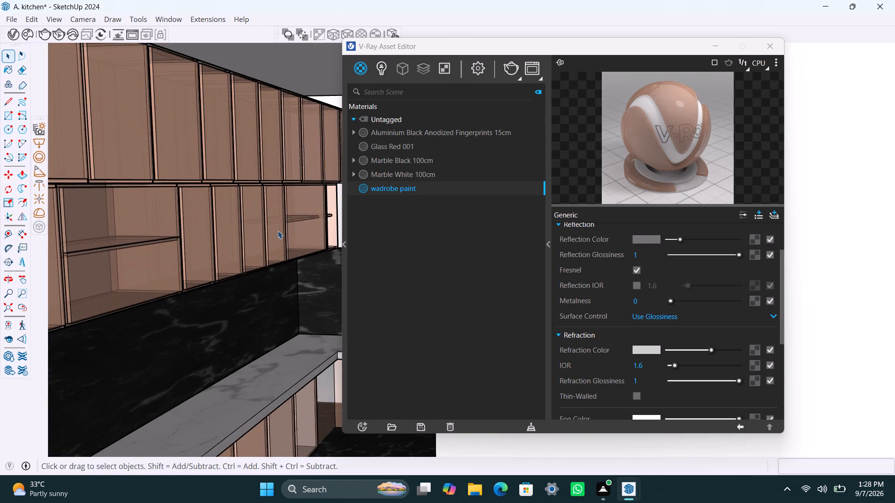
scroll(278, 231, "up", 2)
scroll(317, 213, "up", 5)
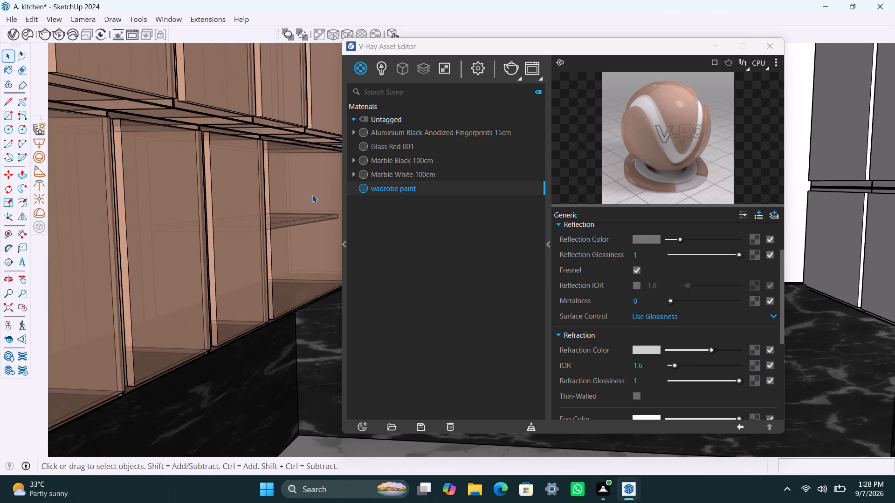
scroll(311, 231, "up", 2)
middle_click_drag(307, 237, 229, 250)
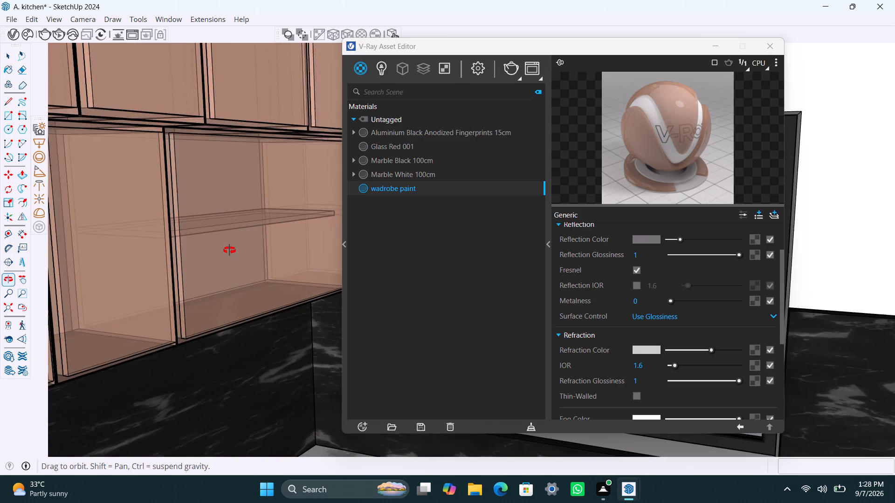
middle_click_drag(229, 250, 183, 276)
scroll(223, 262, "up", 1)
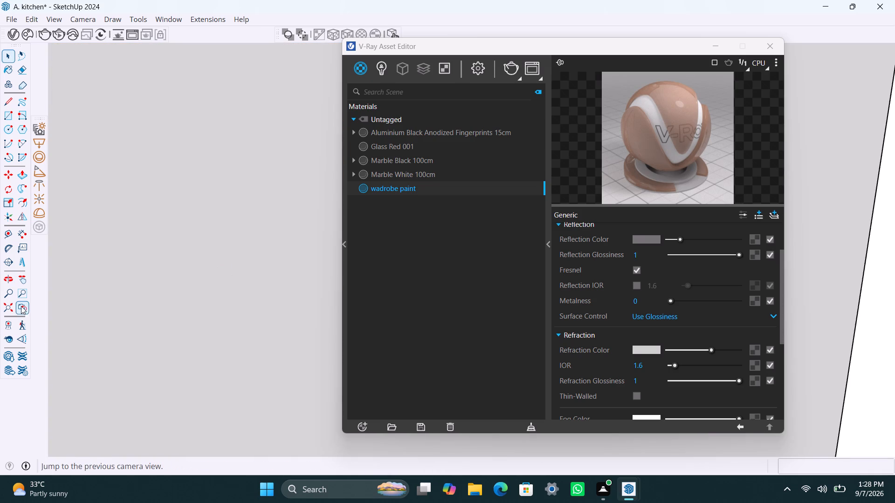
left_click(13, 307)
scroll(266, 256, "up", 3)
scroll(266, 251, "down", 4)
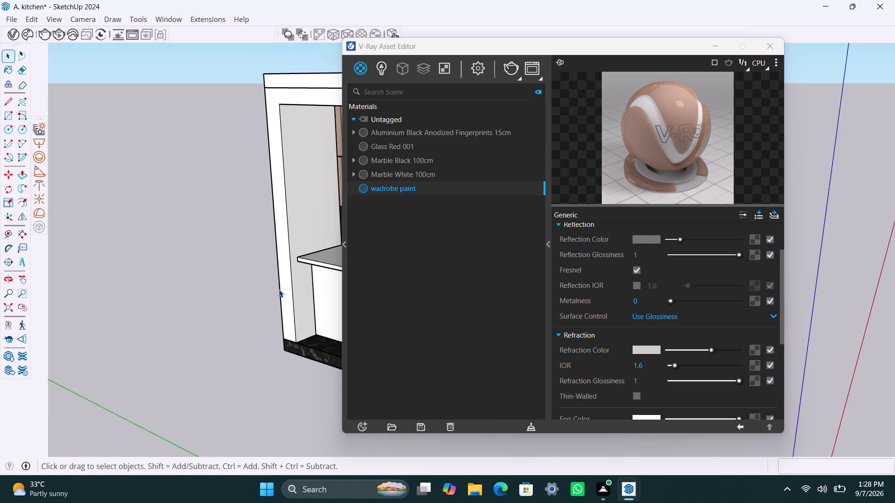
scroll(279, 288, "down", 1)
middle_click_drag(278, 286, 135, 408, "shift")
scroll(165, 367, "up", 2)
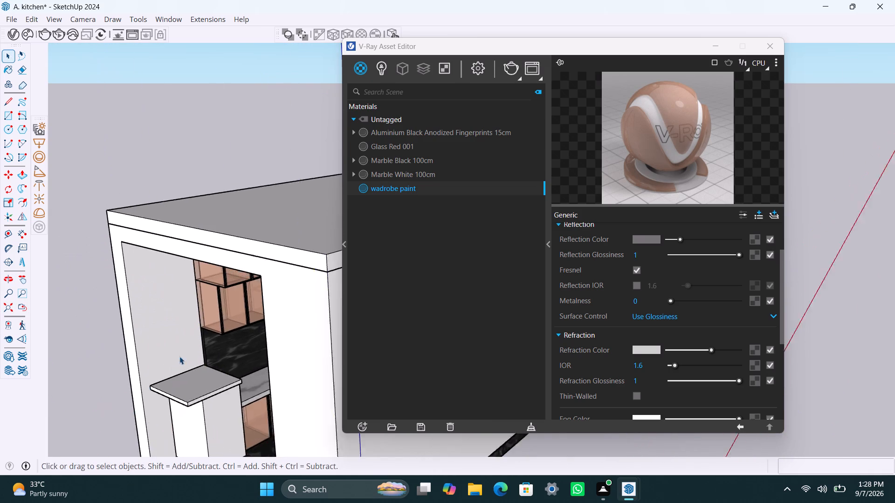
scroll(179, 356, "up", 4)
scroll(216, 338, "down", 4)
middle_click_drag(294, 330, 384, 339)
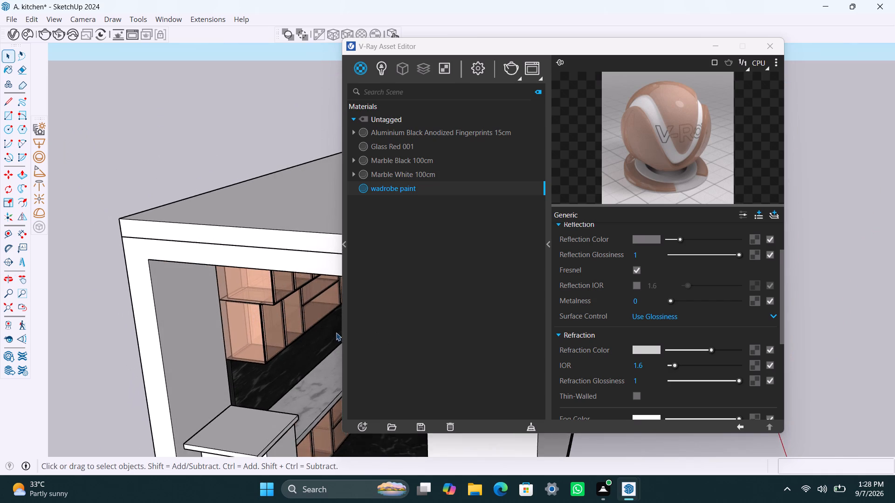
scroll(336, 330, "up", 7)
middle_click_drag(313, 295, 224, 304)
scroll(274, 296, "up", 7)
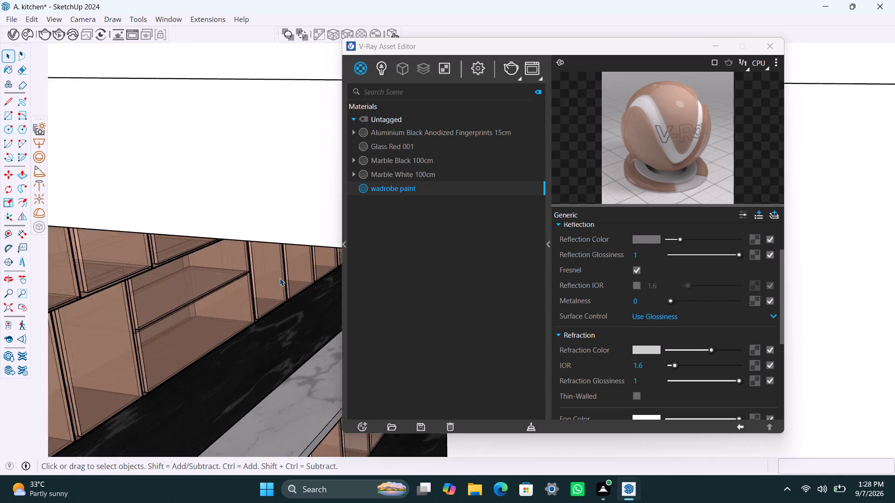
middle_click_drag(284, 278, 282, 268)
scroll(303, 255, "up", 3)
scroll(302, 242, "down", 8)
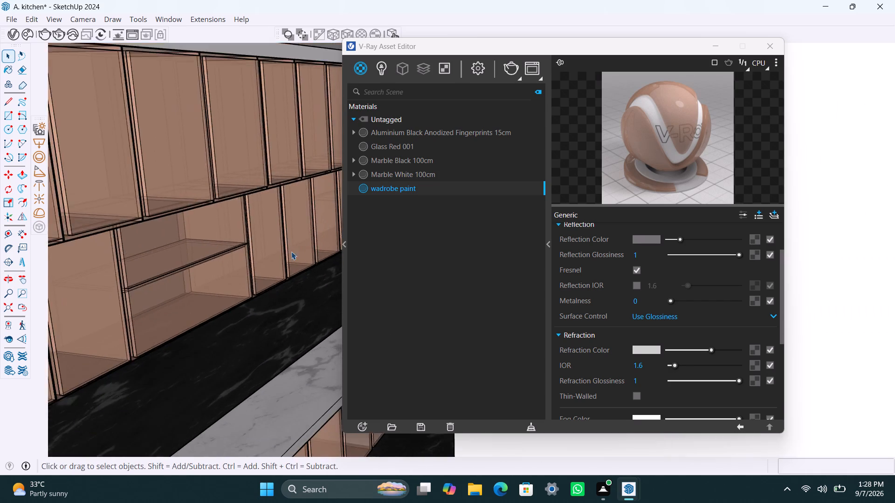
scroll(291, 251, "down", 1)
middle_click_drag(294, 238, 320, 246)
scroll(309, 243, "up", 2)
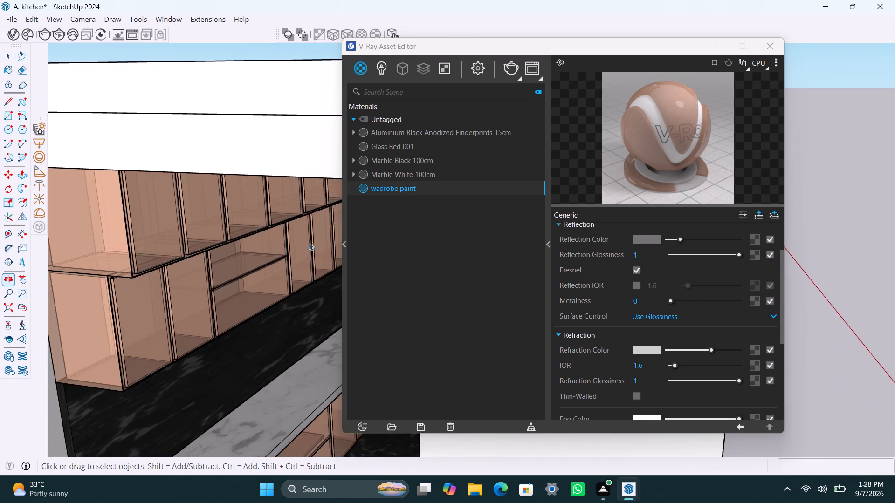
scroll(309, 242, "up", 6)
middle_click_drag(295, 217, 217, 257, "shift")
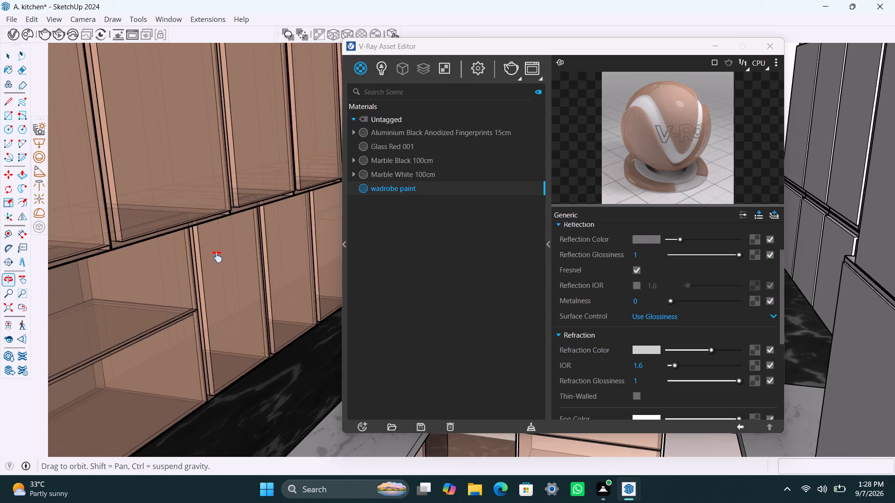
middle_click_drag(217, 257, 87, 292, "shift")
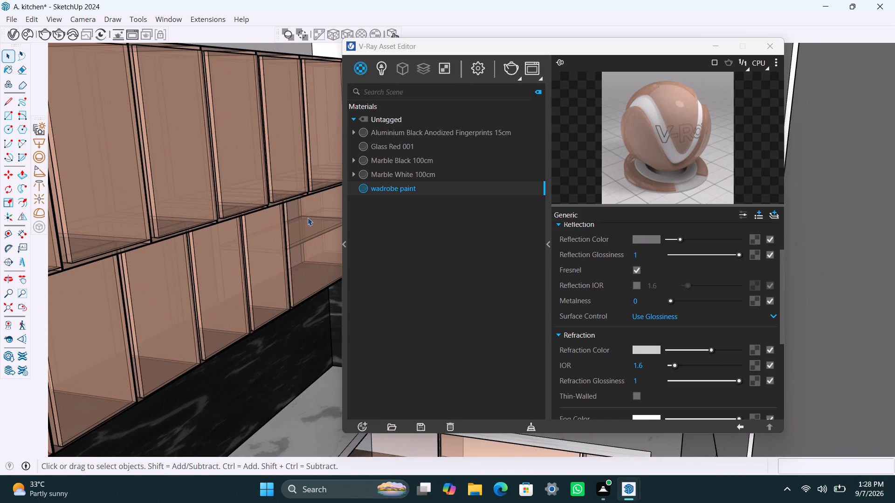
Open the door group of the shelved lower-row wall cabinet near the window corner and apply Glass Red 001 to its inset panel.
scroll(308, 218, "up", 6)
middle_click_drag(296, 207, 276, 168)
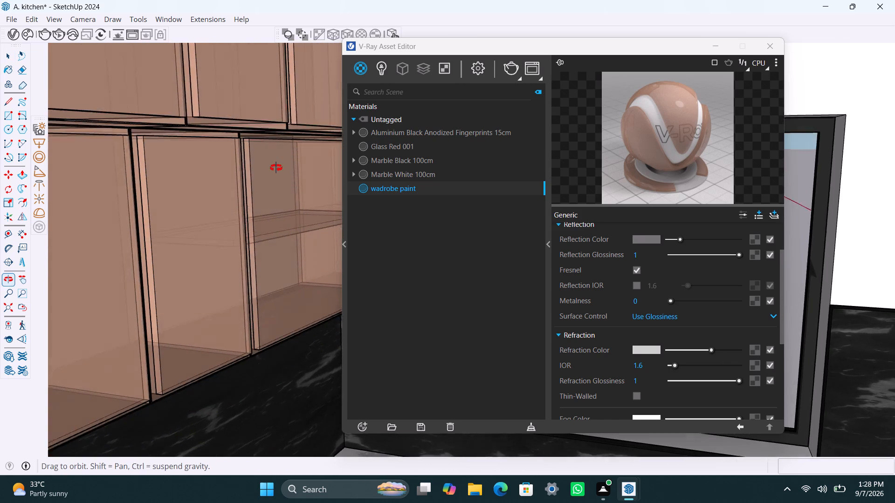
middle_click_drag(276, 168, 271, 158)
scroll(264, 125, "up", 5)
scroll(234, 102, "up", 5)
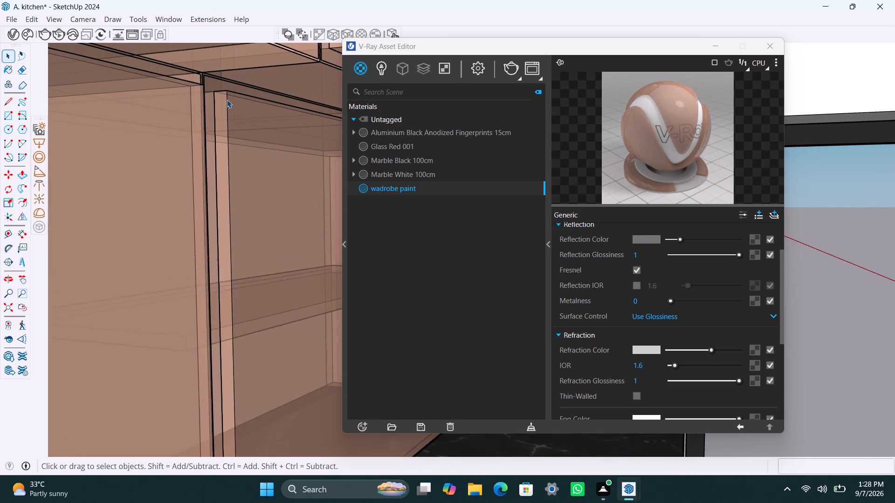
scroll(227, 100, "up", 1)
left_click(227, 103)
double_click(227, 103)
double_click(233, 105)
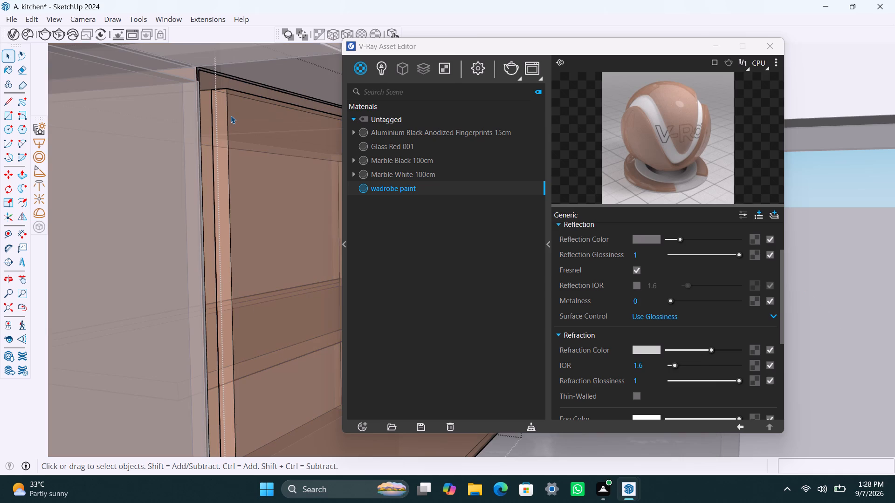
left_click(231, 116)
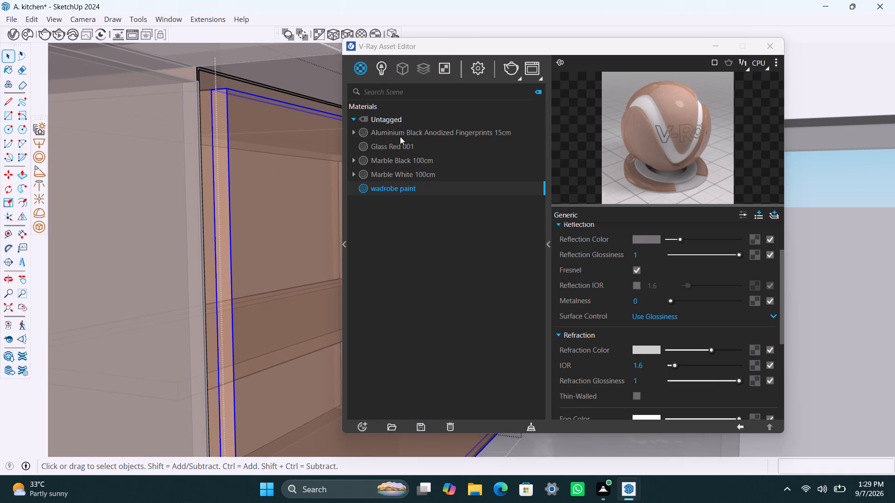
left_click(399, 144)
right_click(400, 145)
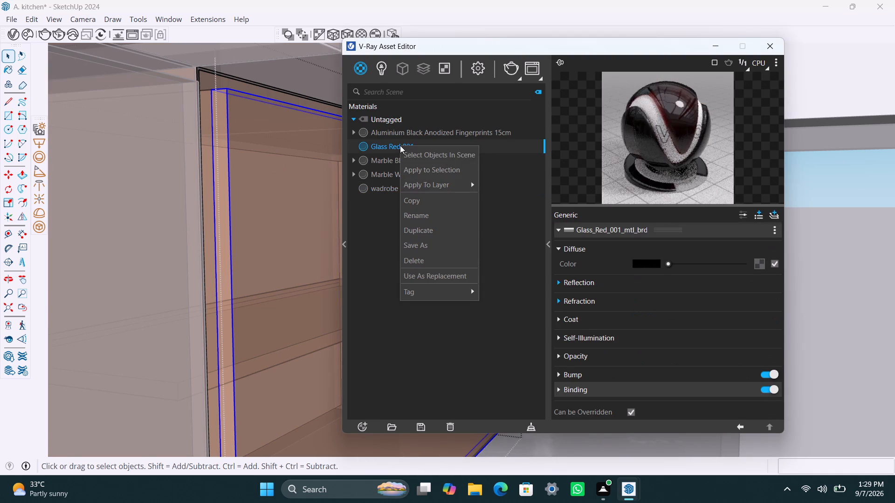
left_click(414, 166)
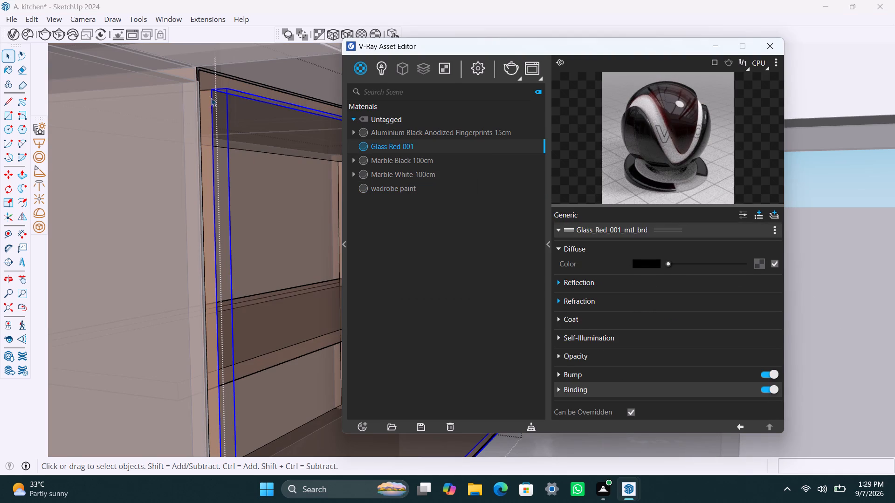
Apply Aluminium Black Anodized Fingerprints 15cm to the same door's frame face, with cubic texture projection scaled to its bounding box.
double_click(204, 81)
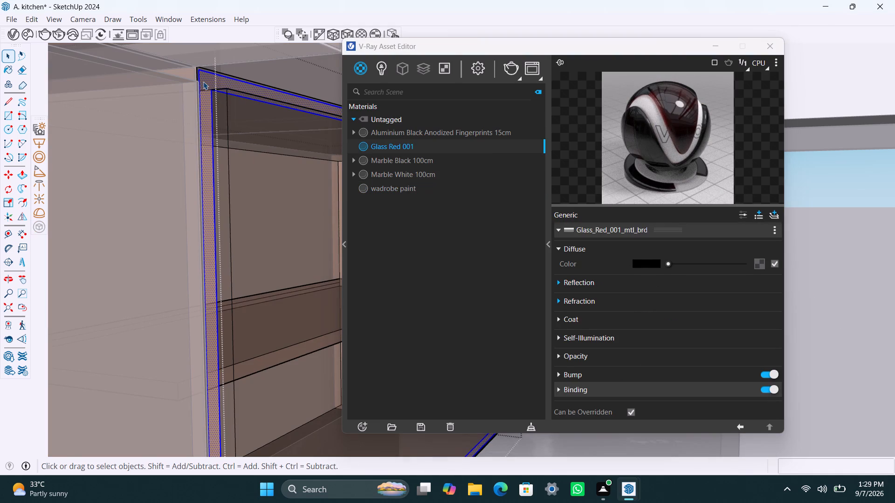
left_click(402, 131)
right_click(402, 129)
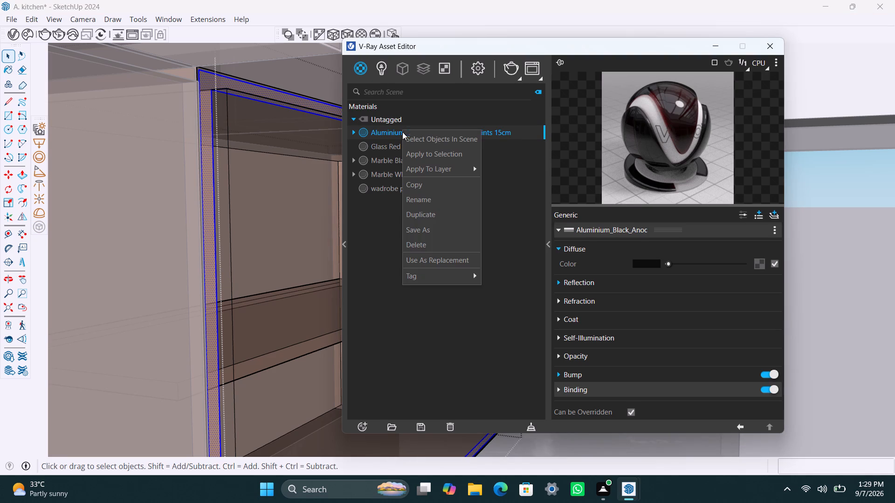
left_click(421, 158)
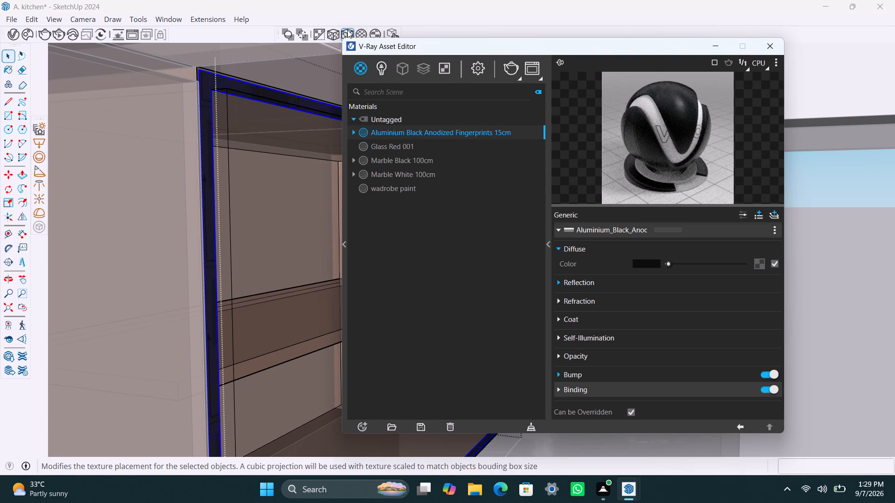
left_click(347, 30)
Exit editing of the wall-cabinet door and its parent groups.
scroll(219, 313, "down", 10)
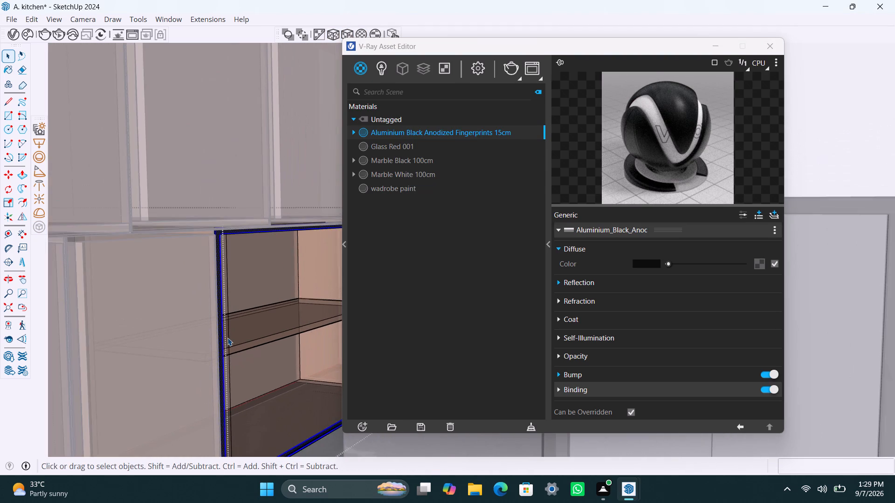
scroll(228, 338, "down", 6)
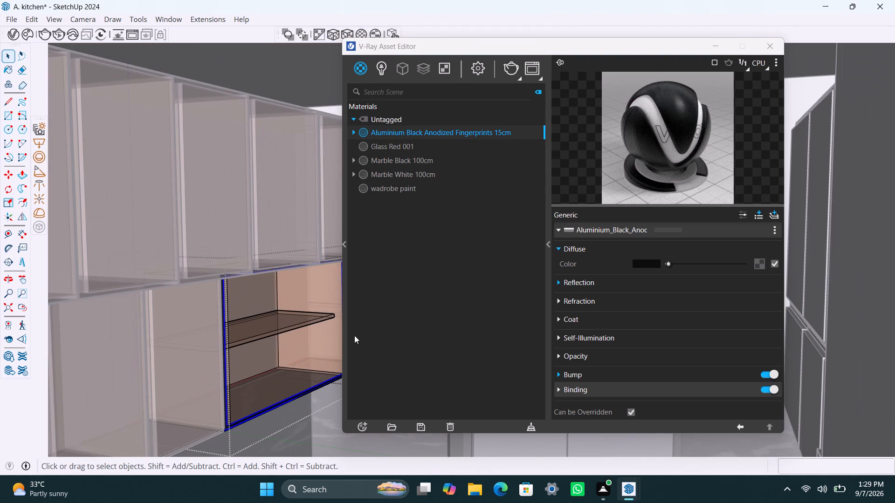
scroll(246, 313, "down", 4)
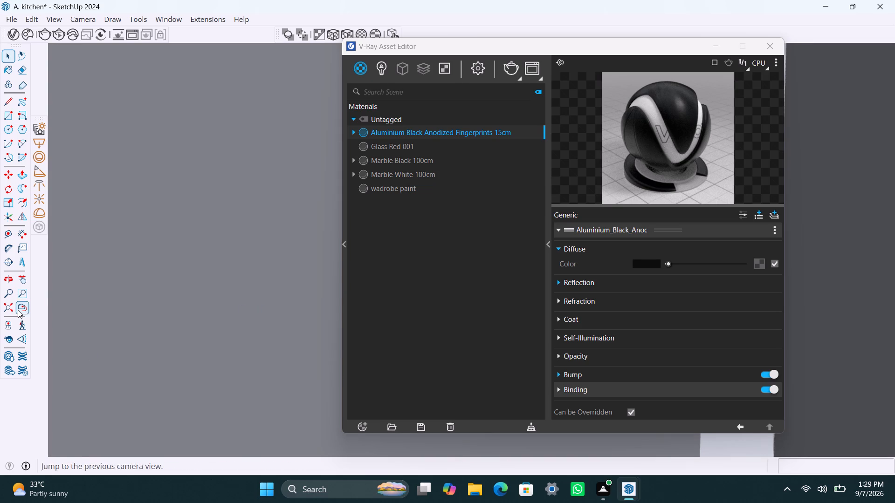
left_click(7, 306)
scroll(220, 331, "down", 4)
middle_click_drag(226, 326, 129, 384, "shift")
scroll(273, 363, "up", 2)
middle_click_drag(274, 362, 309, 371)
left_click(86, 232)
left_click(89, 232)
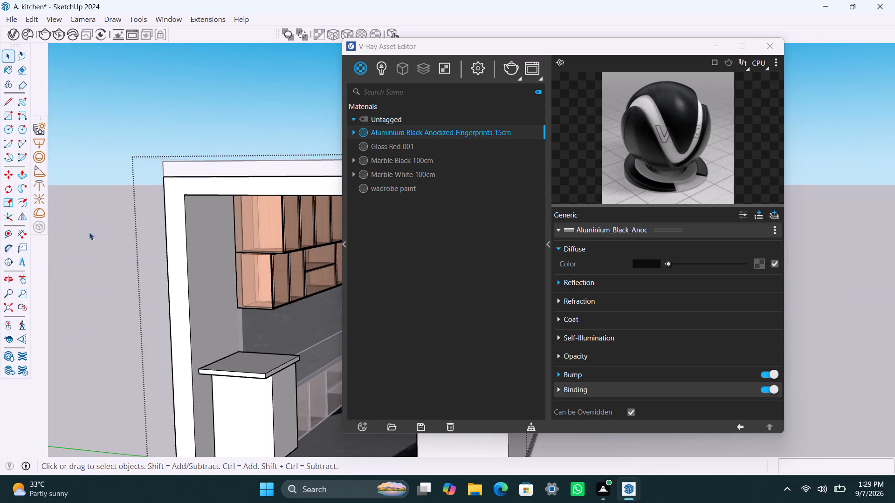
Inspect the upper wall cabinets along the long wall up close, checking the door edges and frames near the window corner.
scroll(248, 313, "down", 9)
middle_click_drag(273, 307, 326, 322)
scroll(325, 288, "up", 4)
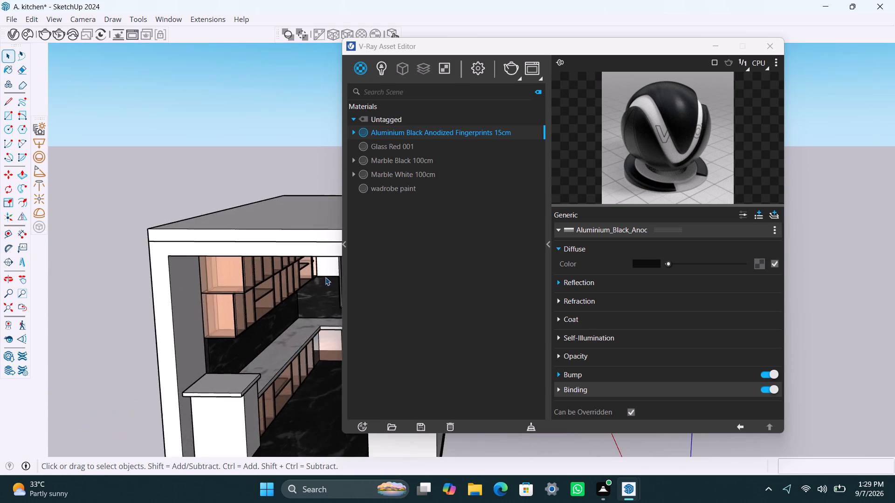
scroll(325, 277, "up", 12)
middle_click_drag(295, 249, 232, 235)
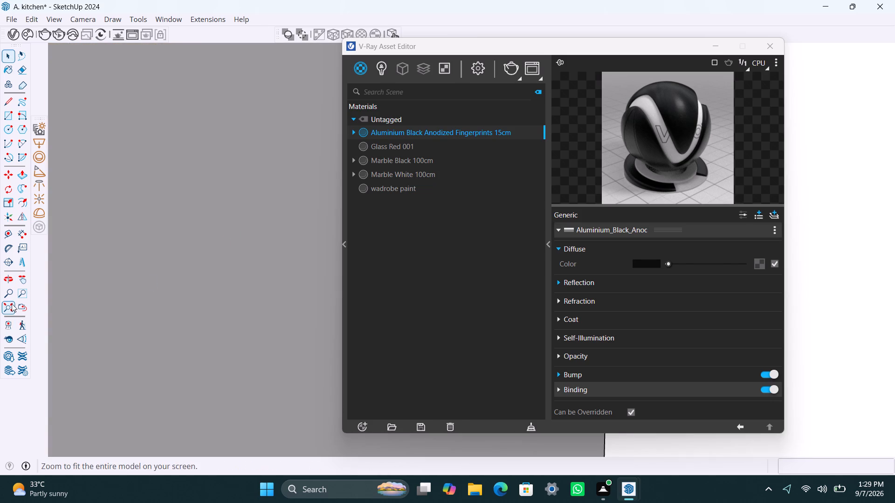
left_click(12, 304)
scroll(238, 301, "down", 11)
middle_click_drag(245, 231, 71, 279, "shift")
scroll(144, 290, "up", 4)
middle_click_drag(156, 310, 284, 334)
scroll(276, 306, "up", 4)
middle_click_drag(268, 307, 267, 305)
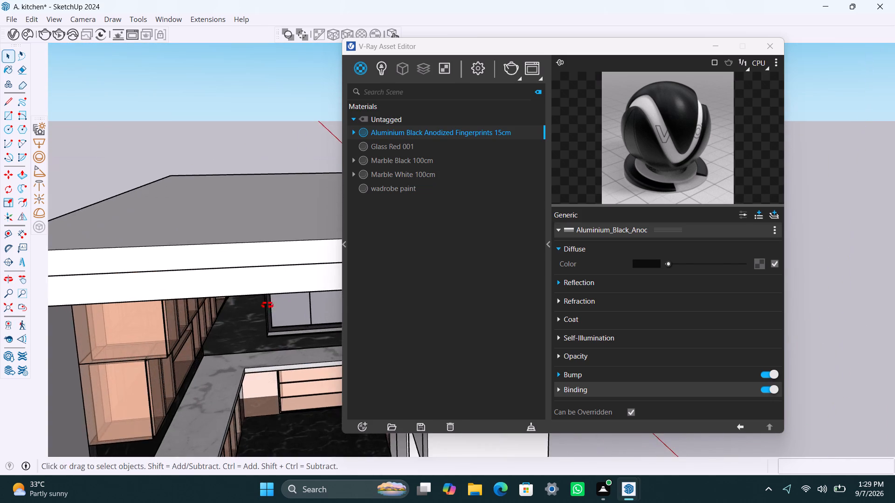
middle_click_drag(267, 305, 258, 255)
scroll(204, 266, "up", 17)
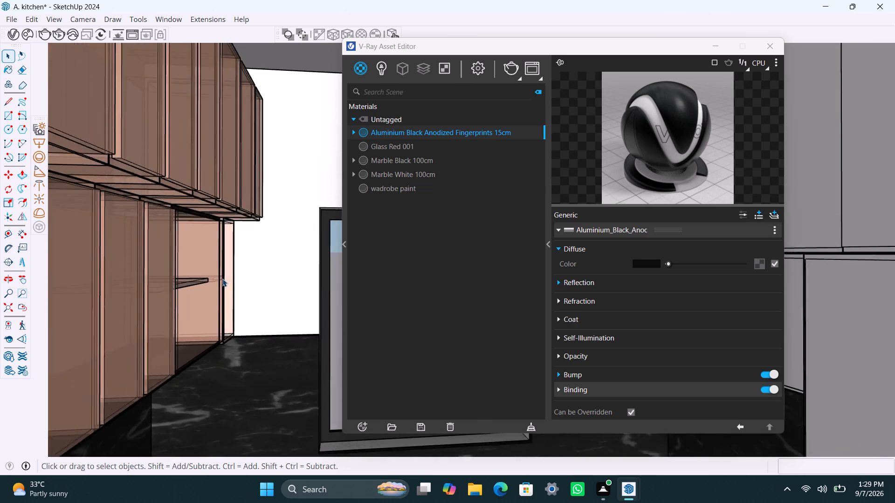
scroll(221, 278, "up", 4)
middle_click_drag(212, 274, 149, 274)
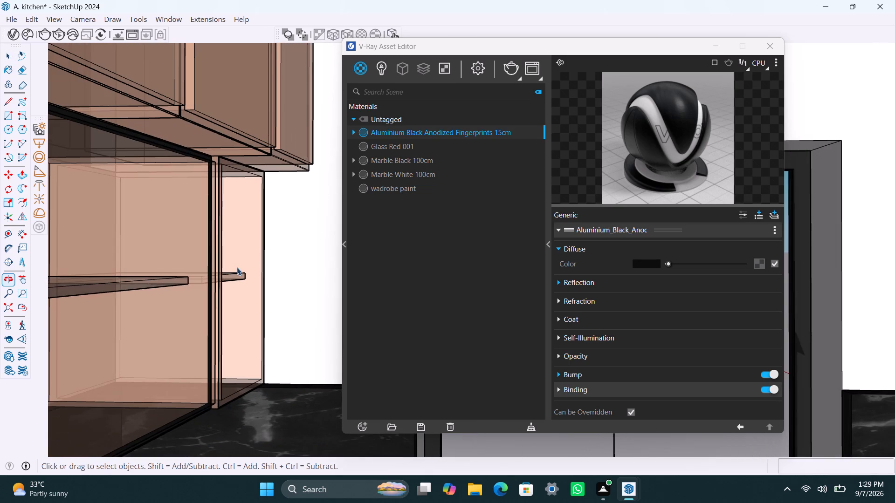
scroll(220, 217, "up", 2)
scroll(204, 154, "up", 5)
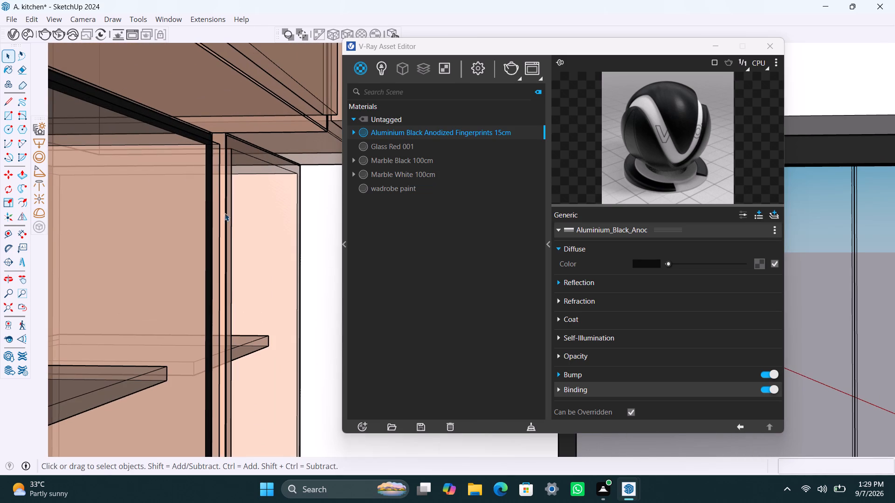
scroll(231, 341, "down", 3)
middle_click_drag(238, 330, 201, 334)
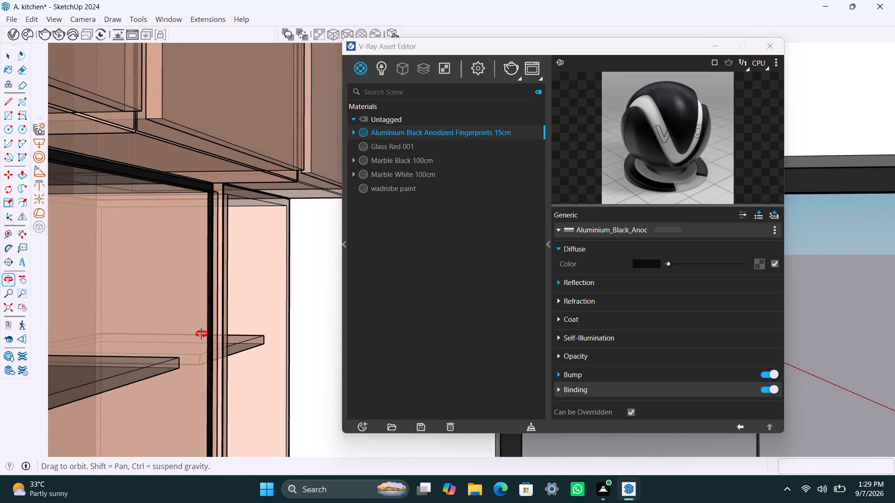
middle_click_drag(201, 334, 181, 334)
scroll(220, 280, "up", 6)
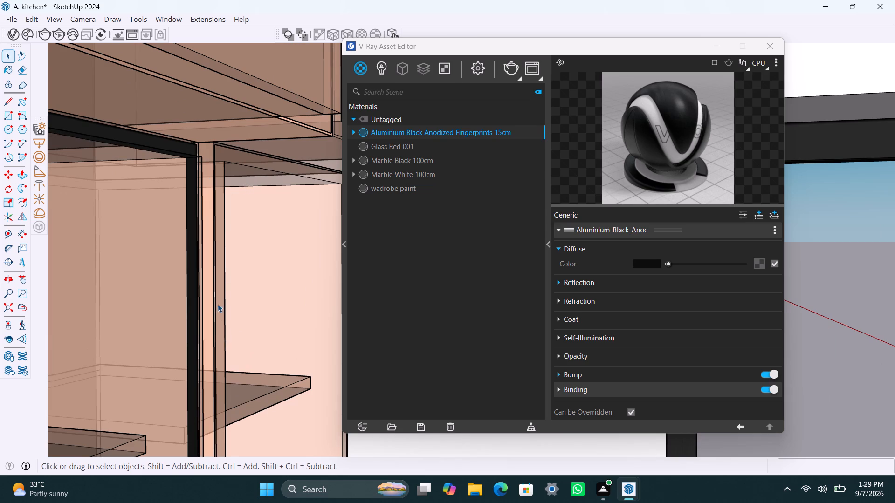
scroll(219, 274, "down", 5)
scroll(219, 273, "down", 20)
scroll(219, 273, "down", 6)
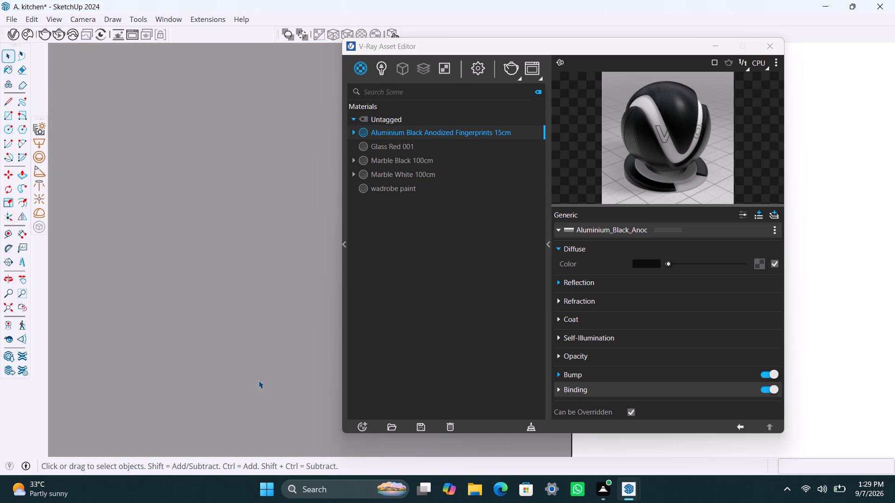
scroll(259, 381, "down", 2)
Examine the kitchen from outside its open side, checking the tall cabinets and the wall cabinets above them for missing materials.
left_click(12, 303)
scroll(225, 333, "down", 4)
middle_click_drag(238, 324, 264, 336)
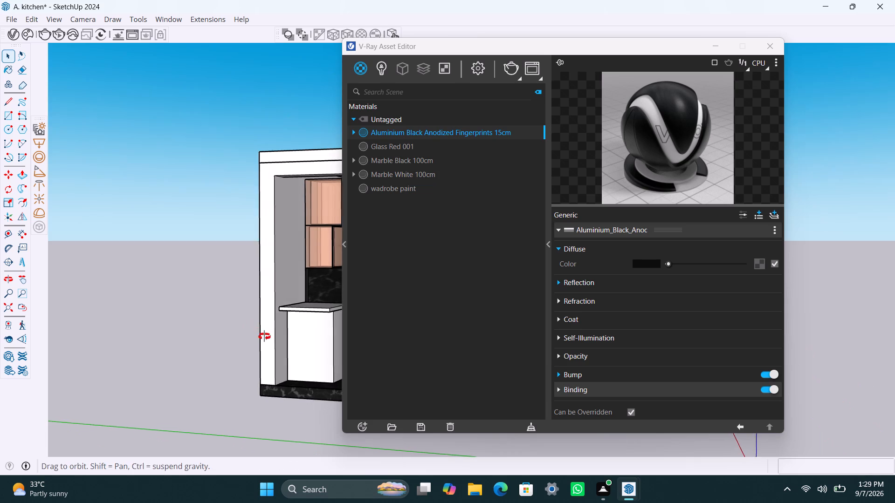
middle_click_drag(264, 336, 288, 349)
scroll(288, 335, "down", 10)
middle_click_drag(278, 285, 135, 309, "shift")
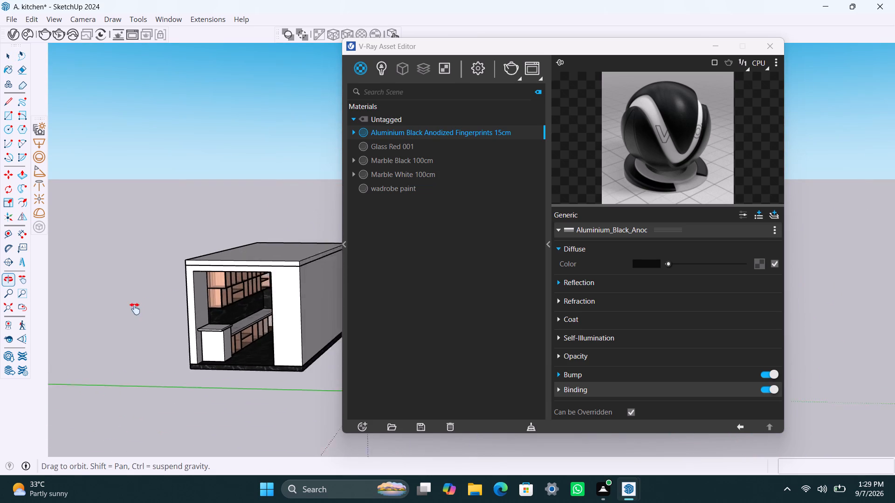
middle_click_drag(135, 309, 133, 312, "shift")
scroll(224, 354, "up", 2)
middle_click_drag(253, 382, 424, 356)
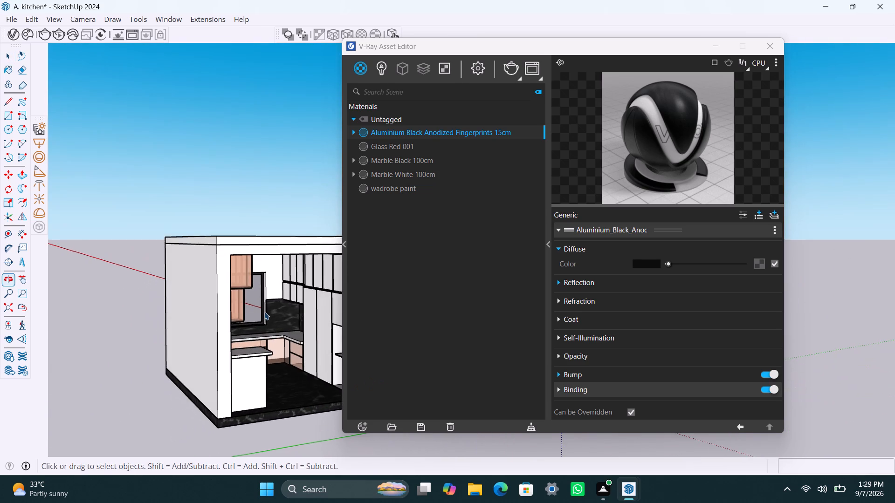
scroll(281, 290, "up", 5)
scroll(293, 299, "down", 3)
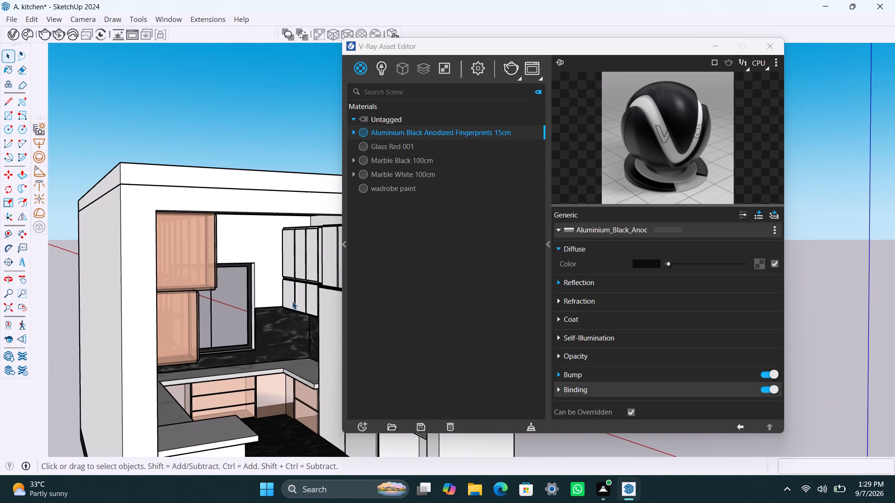
scroll(292, 301, "down", 1)
scroll(279, 367, "down", 4)
middle_click_drag(289, 362, 256, 341, "shift")
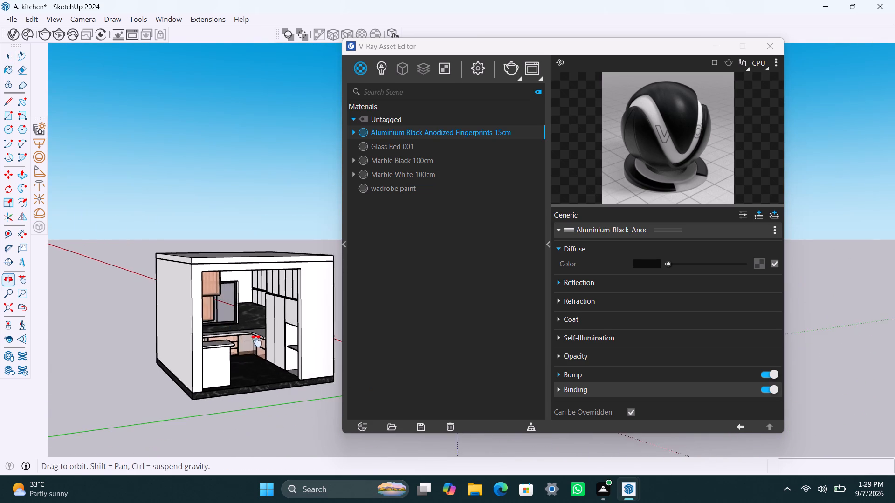
middle_click_drag(256, 341, 254, 341, "shift")
scroll(276, 360, "up", 3)
middle_click_drag(284, 371, 323, 381)
scroll(281, 345, "up", 3)
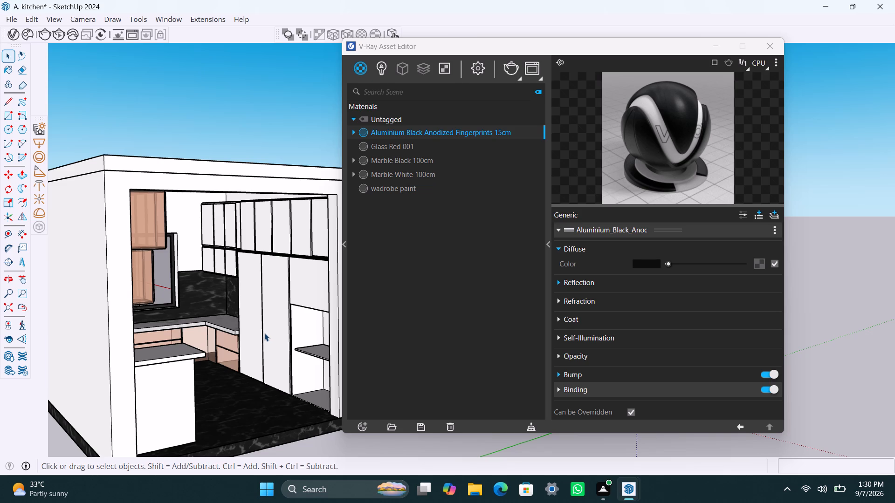
scroll(269, 335, "up", 2)
middle_click_drag(280, 335, 315, 339)
scroll(316, 340, "down", 5)
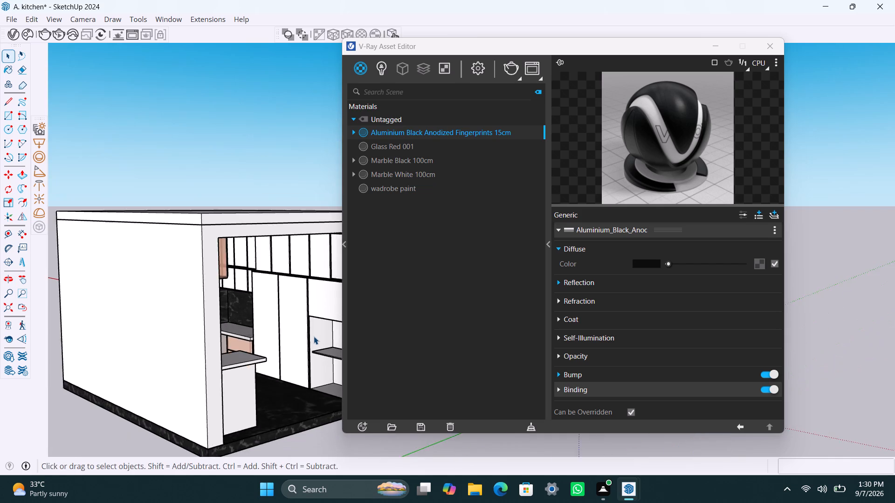
scroll(314, 336, "down", 3)
middle_click_drag(315, 341, 336, 346)
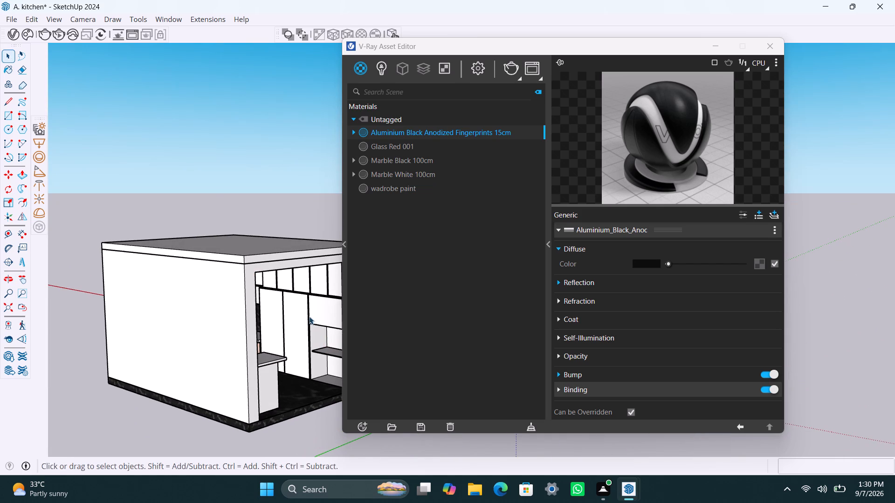
scroll(311, 316, "up", 1)
scroll(289, 333, "down", 1)
Open the tall cabinet group and apply the wadrobe paint material to its two full-height doors, one after the other.
left_click(288, 308)
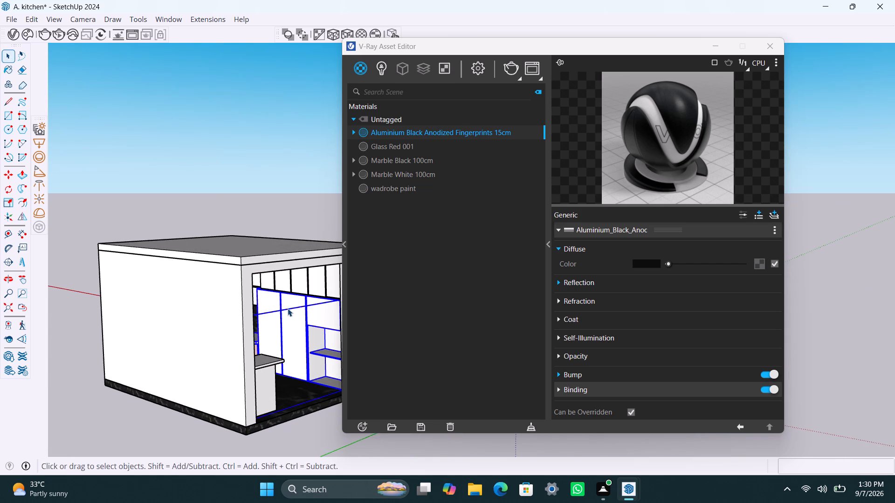
double_click(276, 307)
left_click(269, 307)
scroll(269, 307, "up", 4)
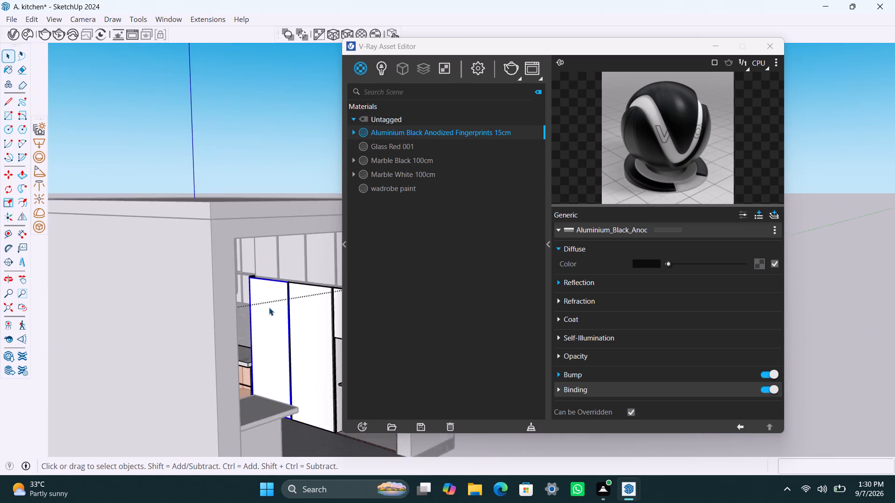
scroll(269, 307, "up", 4)
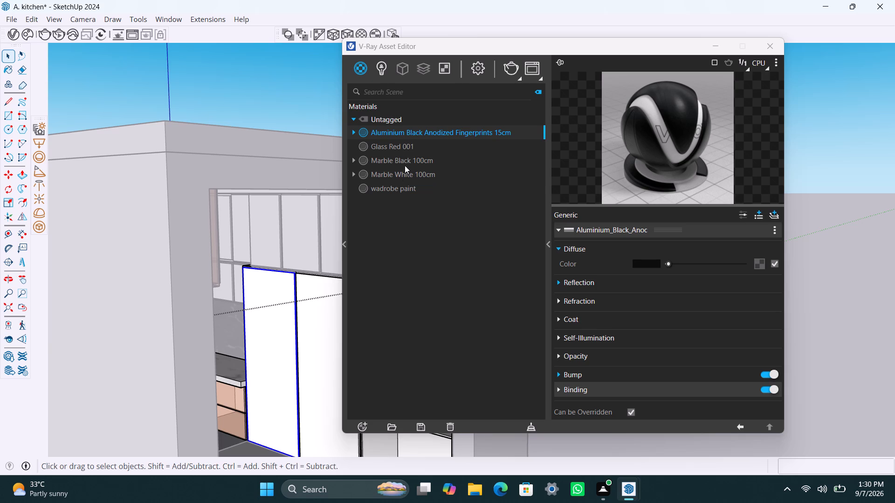
left_click(396, 190)
right_click(395, 188)
left_click(447, 215)
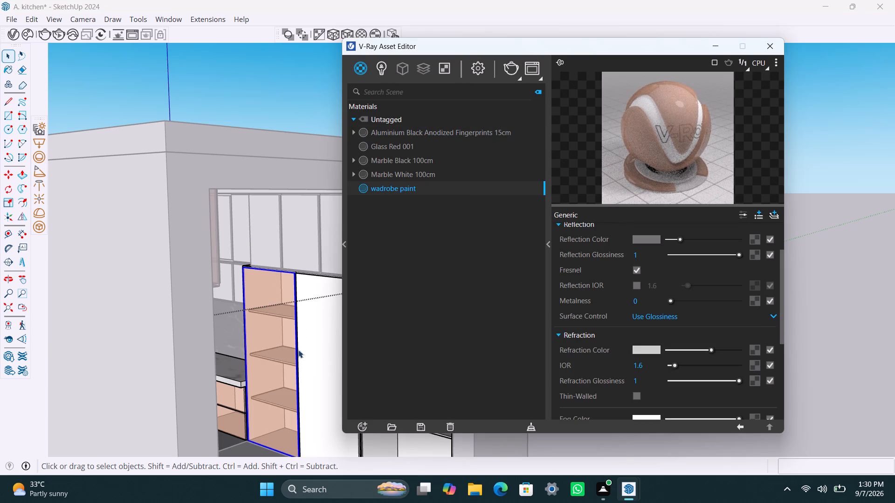
left_click(312, 353)
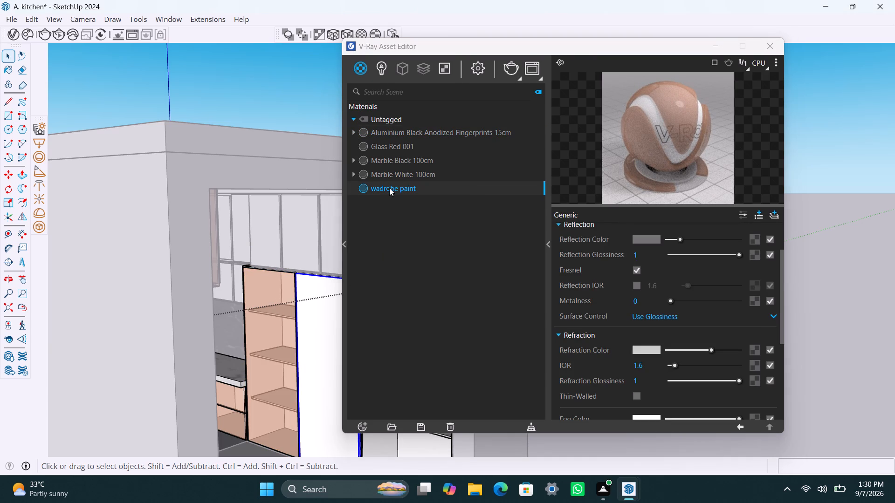
right_click(389, 188)
left_click(406, 211)
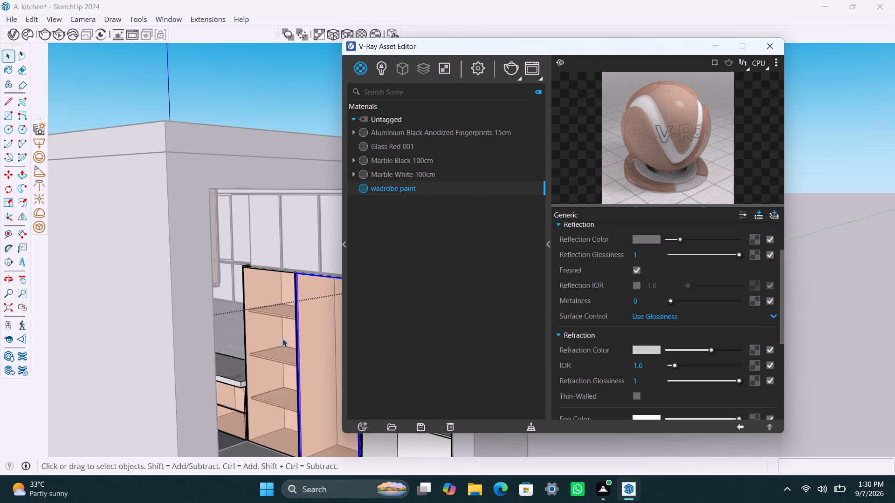
Open the full-height door in front of the shelved tall cabinet, apply Glass Red 001 to its front face, and exit the door group.
key("space")
double_click(270, 293)
left_click(269, 291)
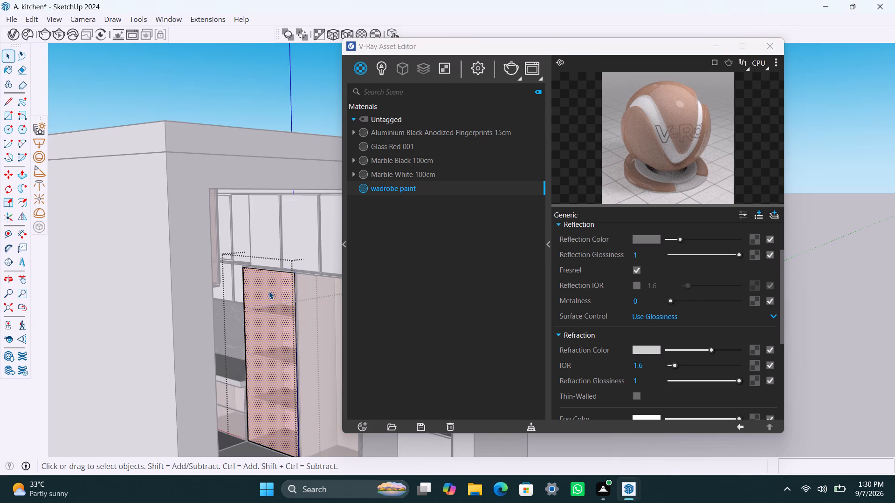
left_click(399, 148)
right_click(399, 146)
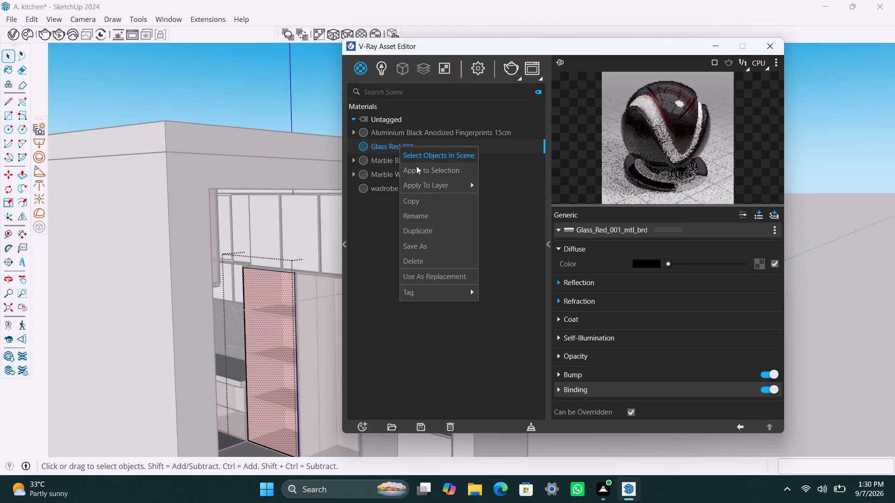
left_click(420, 171)
key("space")
left_click(260, 88)
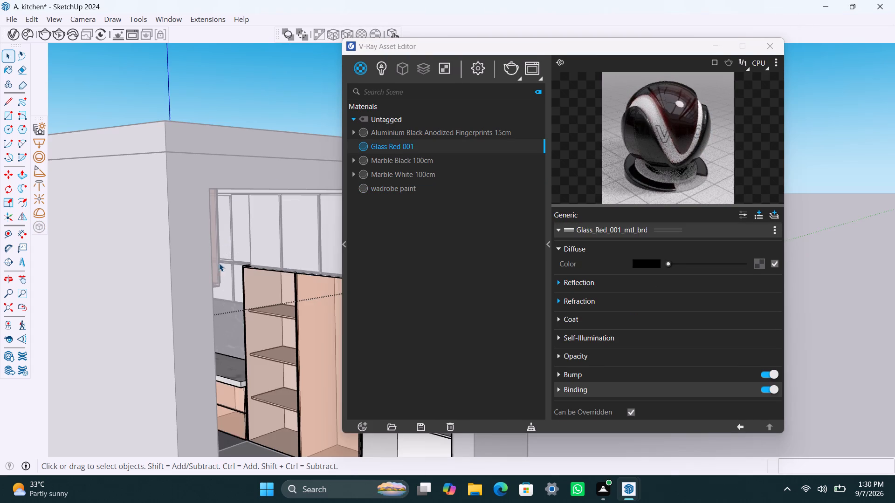
Darken the Reflection Color of the wadrobe paint material slightly.
scroll(218, 294, "down", 5)
middle_click_drag(276, 371, 221, 349, "shift")
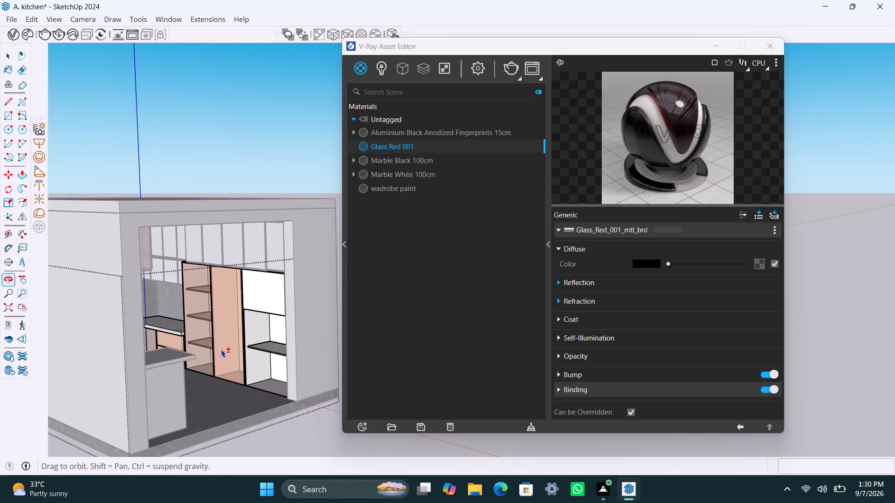
left_click(407, 191)
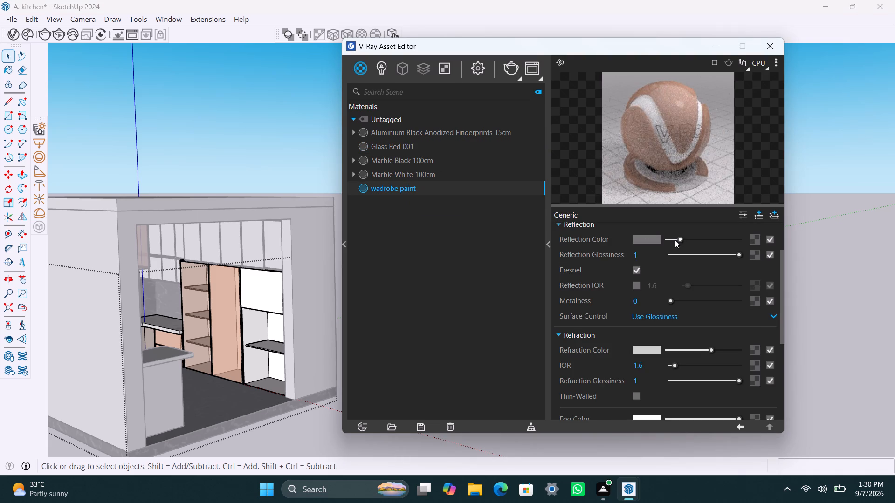
left_click_drag(679, 235, 672, 239)
left_click(677, 239)
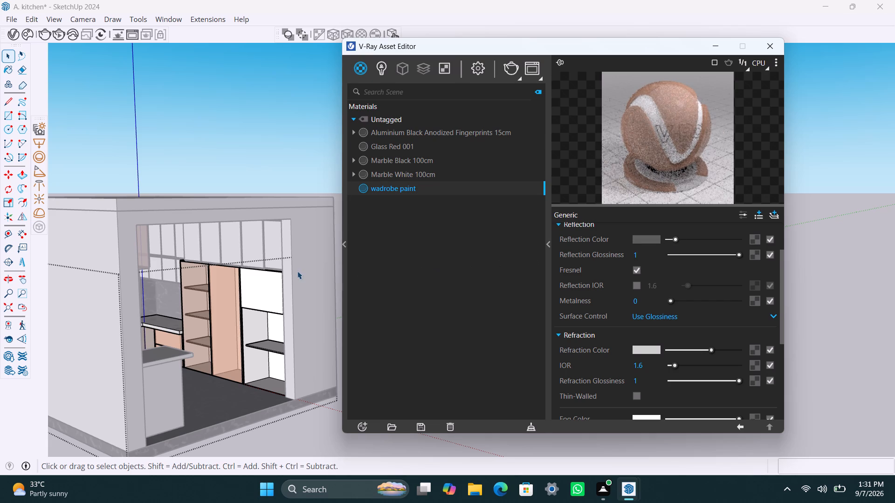
Apply wadrobe paint to the short door above the open niche of the tall cabinets and exit the cabinet group.
key("space")
left_click(269, 296)
right_click(402, 188)
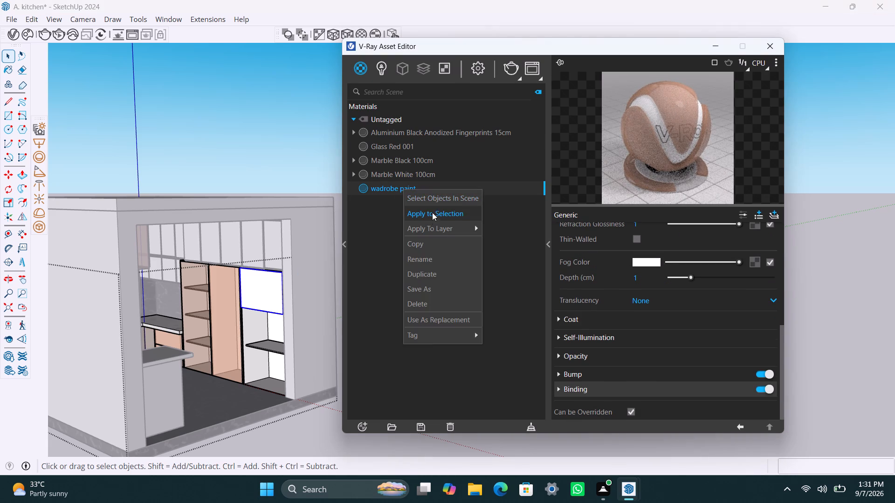
left_click(433, 218)
left_click(257, 329)
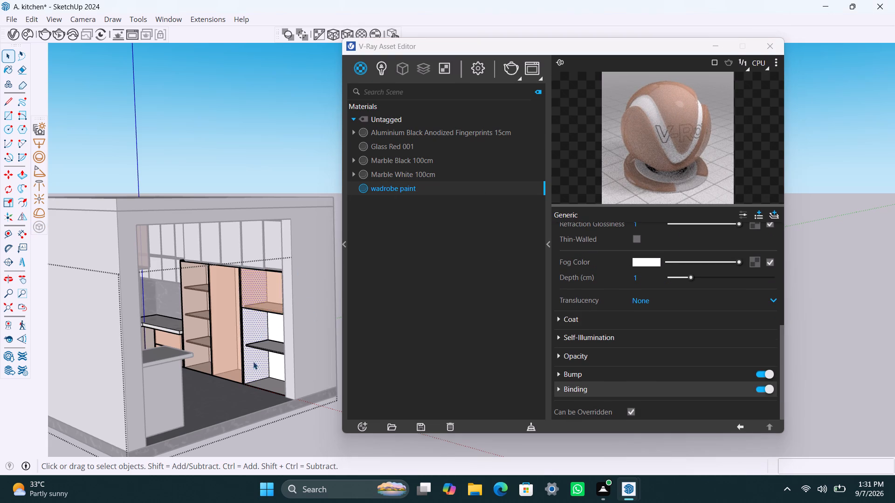
left_click(238, 127)
Reopen the tall cabinet group and apply wadrobe paint to the shelf in the middle of the open niche.
left_click(262, 349)
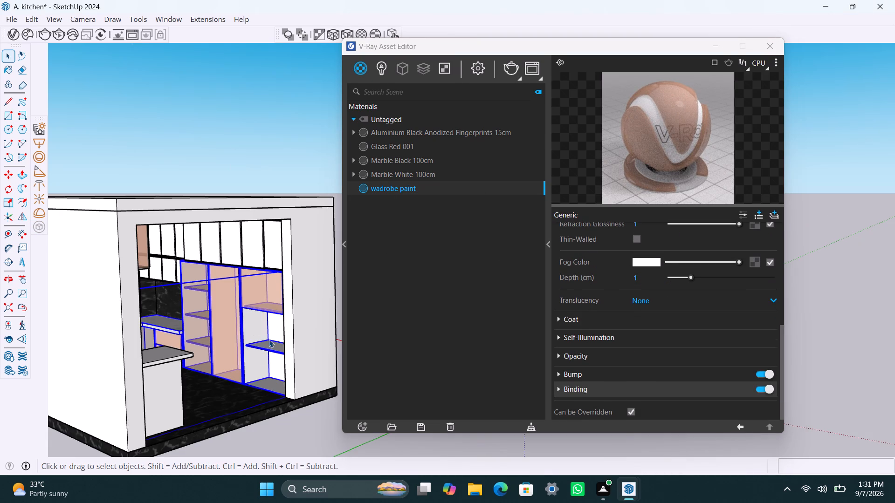
double_click(270, 342)
left_click(269, 337)
scroll(264, 333, "up", 2)
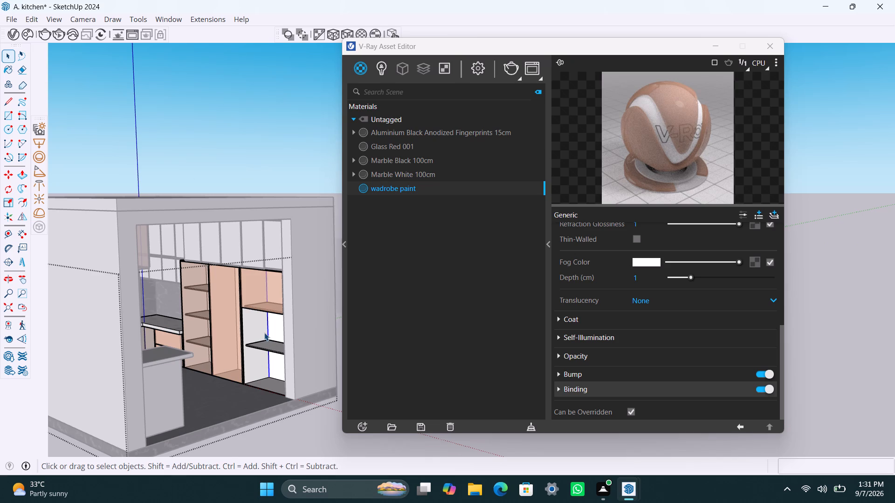
middle_click_drag(282, 350, 298, 355)
scroll(291, 355, "up", 2)
left_click(269, 359)
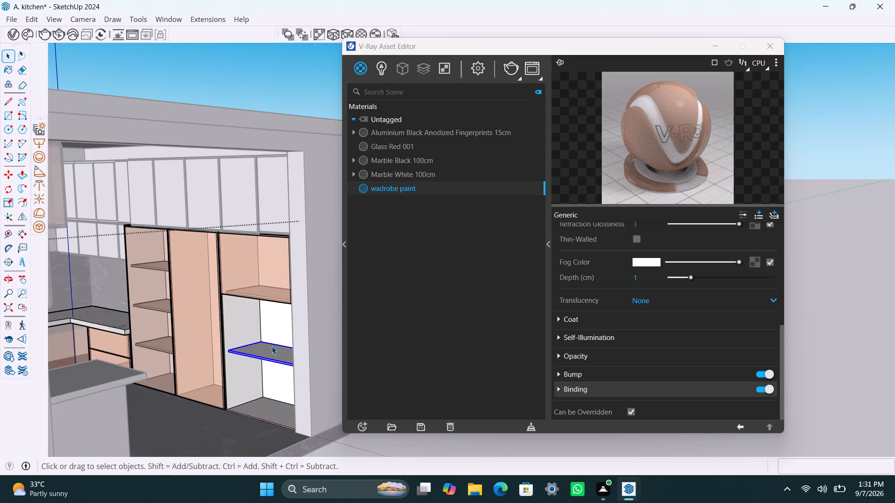
right_click(406, 187)
left_click(422, 218)
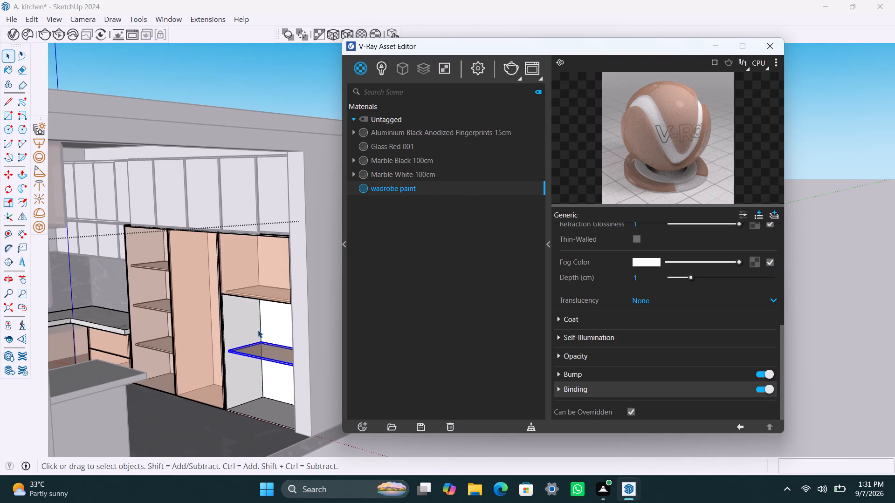
Apply wadrobe paint to the inner side, back and bottom faces of the tall cabinet's open niche.
left_click(251, 324)
right_click(397, 187)
left_click(412, 210)
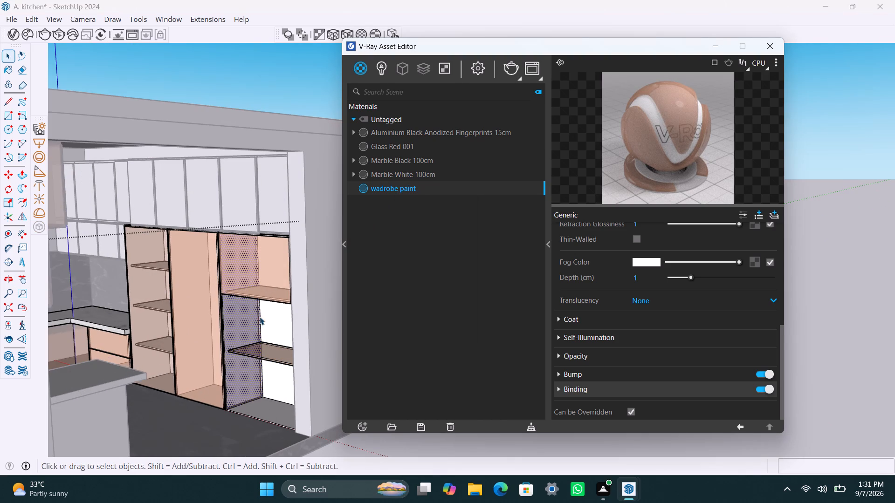
left_click(276, 306)
right_click(411, 192)
left_click(420, 218)
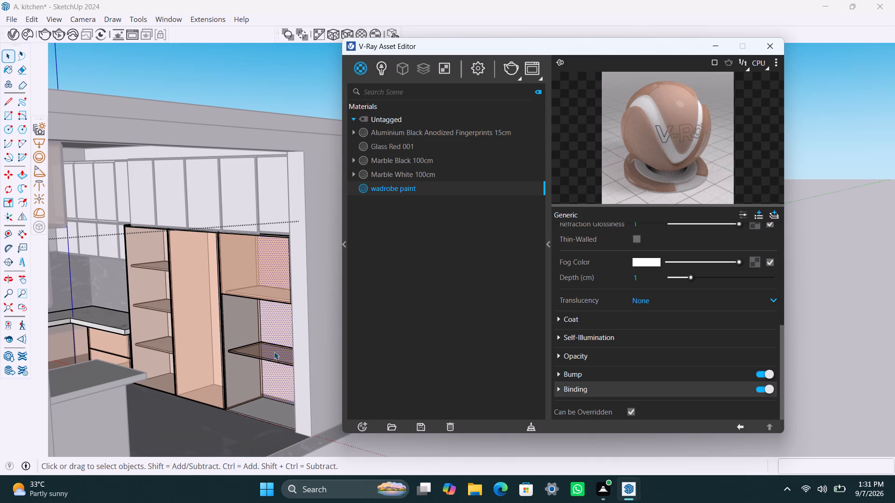
scroll(263, 373, "down", 2)
middle_click_drag(257, 389, 309, 394)
scroll(264, 410, "up", 7)
left_click(268, 434)
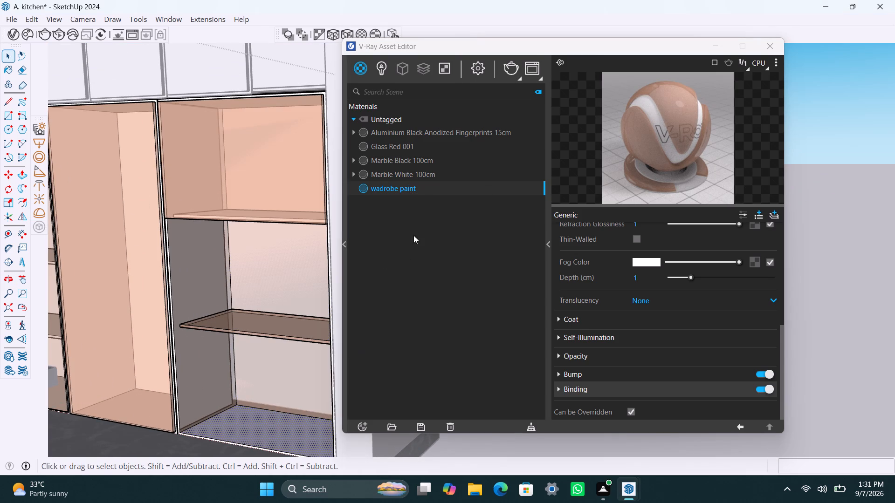
right_click(420, 190)
left_click(441, 219)
Apply wadrobe paint to the narrow front edge of the tall cabinet's end panel, next to the wall.
scroll(316, 361, "down", 2)
middle_click_drag(247, 368, 258, 369)
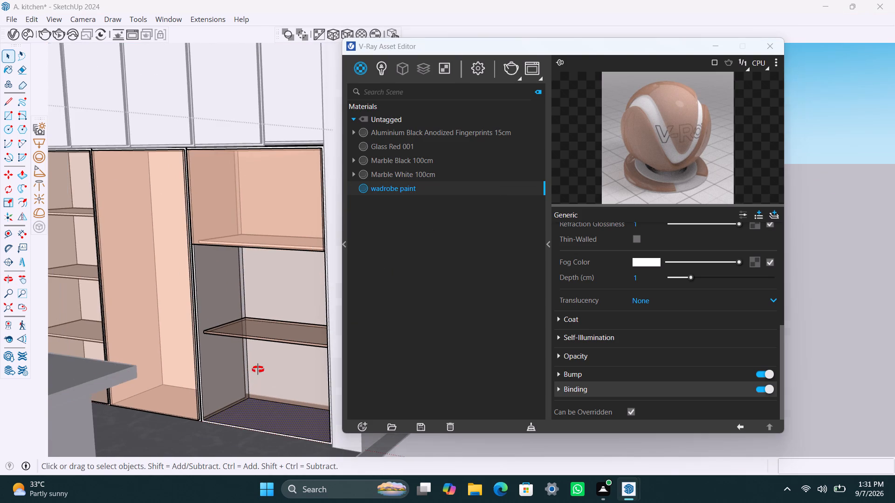
middle_click_drag(258, 369, 302, 374)
scroll(281, 333, "down", 12)
middle_click_drag(303, 325, 329, 333)
scroll(303, 325, "up", 1)
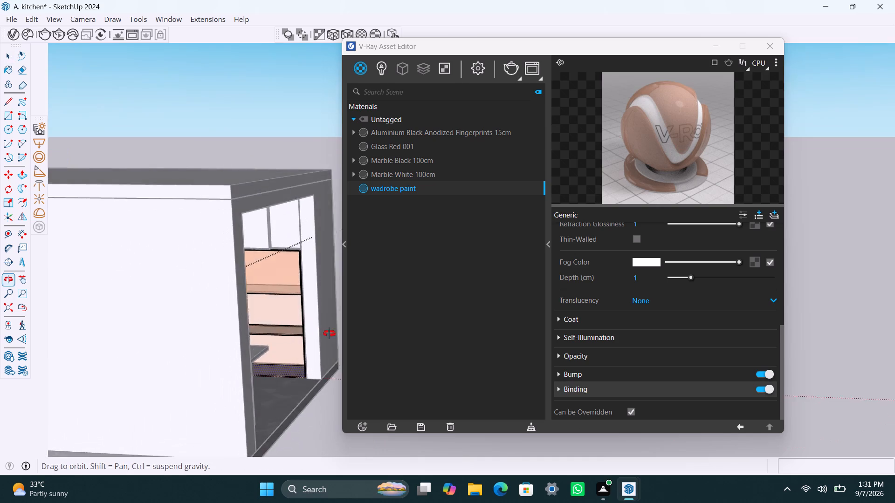
middle_click_drag(329, 333, 335, 336)
scroll(302, 324, "up", 11)
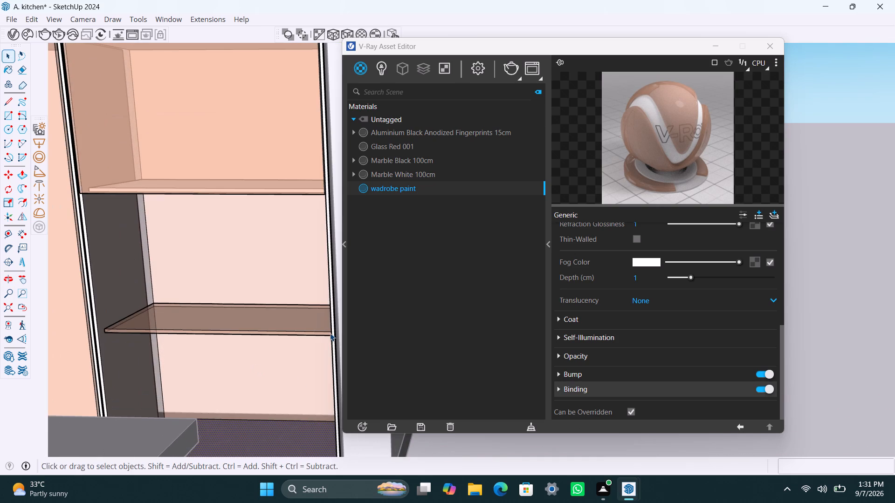
scroll(331, 328, "up", 2)
scroll(326, 272, "up", 3)
left_click(331, 251)
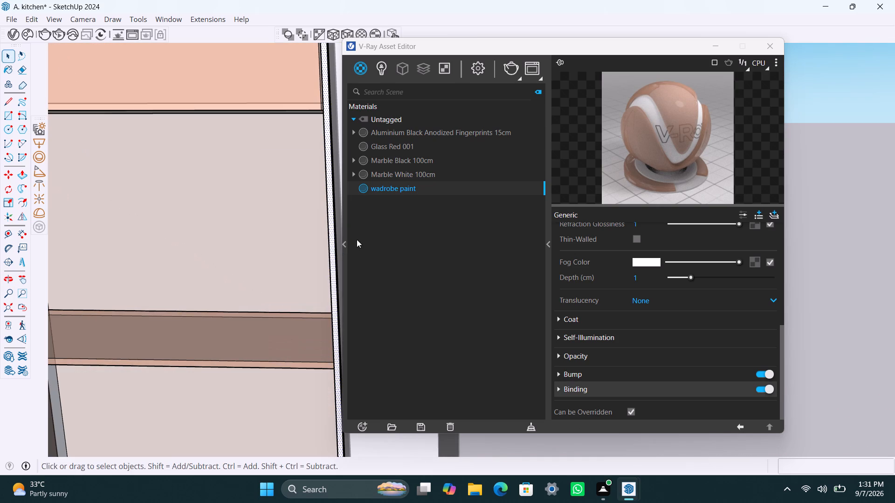
right_click(396, 185)
left_click(413, 206)
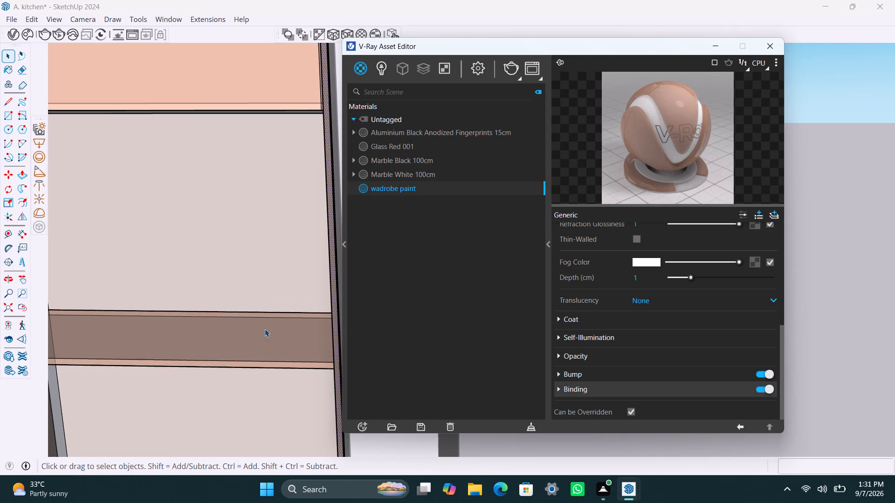
Apply wadrobe paint to the inner face of the end panel next to the wall, inside the open niche.
scroll(265, 335, "down", 3)
middle_click_drag(264, 369, 322, 374)
scroll(312, 365, "down", 3)
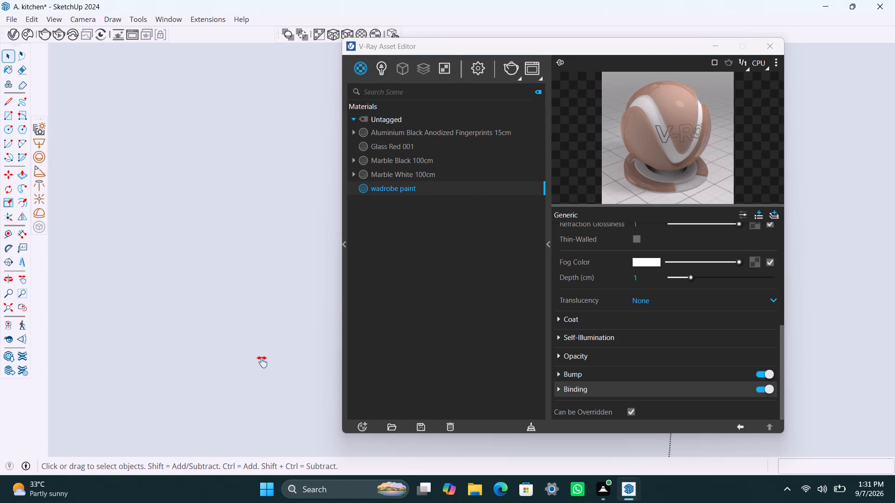
middle_click_drag(262, 362, 213, 354, "shift")
scroll(188, 353, "down", 3)
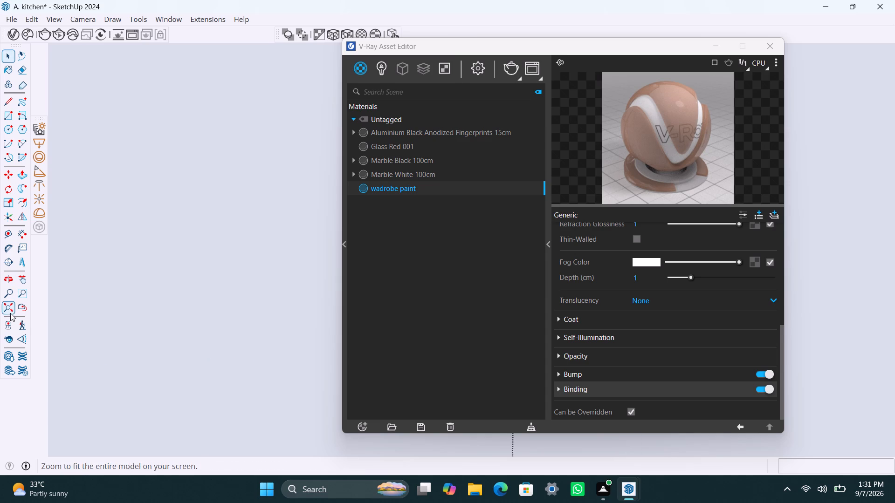
left_click(10, 312)
scroll(214, 327, "down", 16)
middle_click_drag(188, 229, 79, 275, "shift")
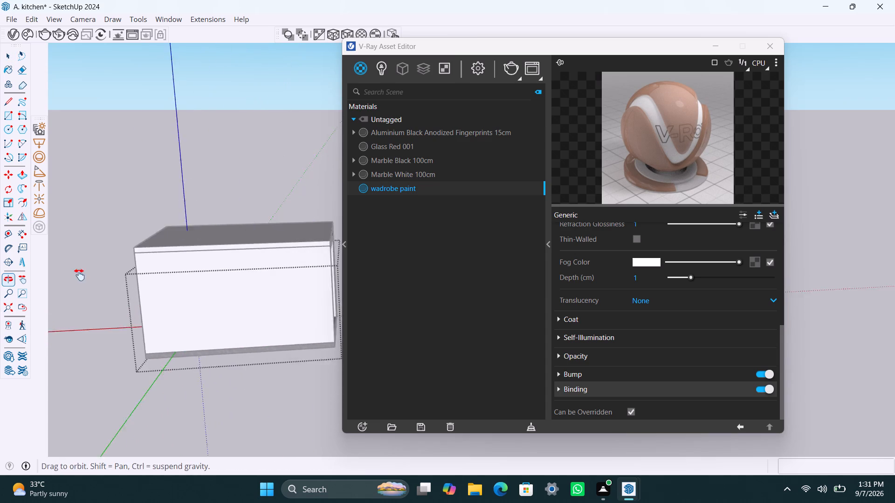
middle_click_drag(79, 275, 26, 287, "shift")
scroll(213, 333, "up", 7)
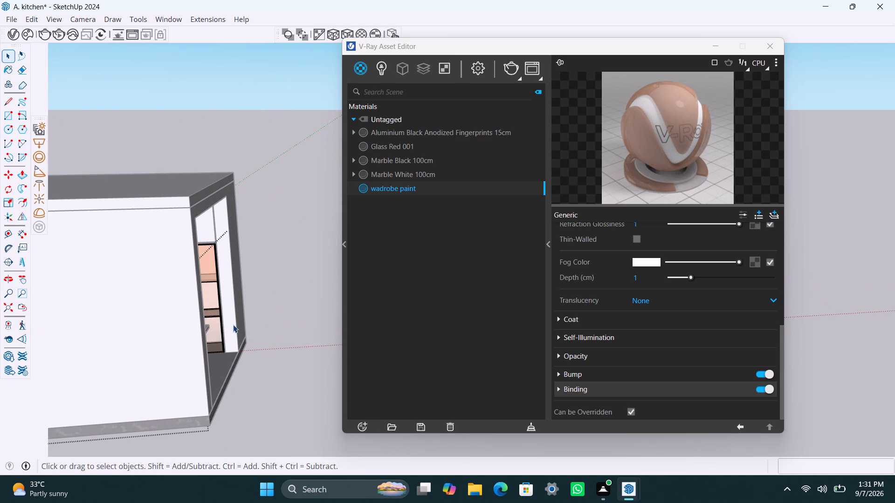
scroll(217, 318, "up", 10)
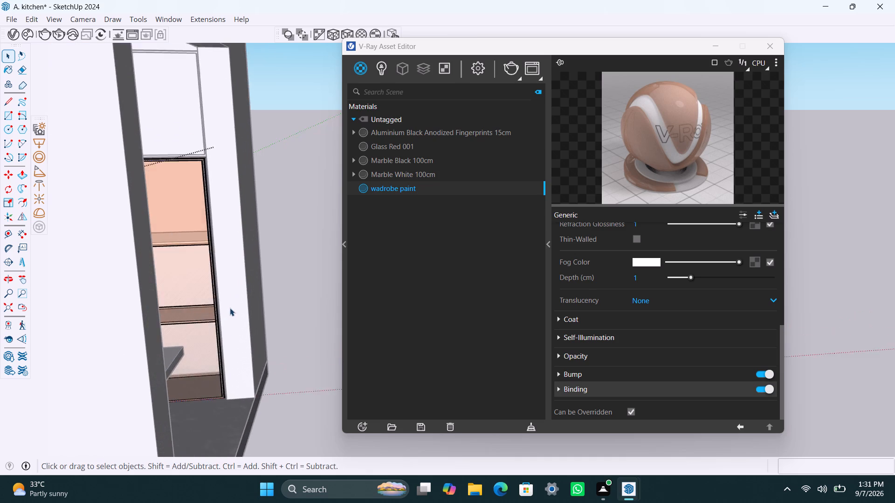
scroll(230, 308, "up", 7)
scroll(170, 435, "up", 1)
middle_click_drag(173, 435, 213, 464)
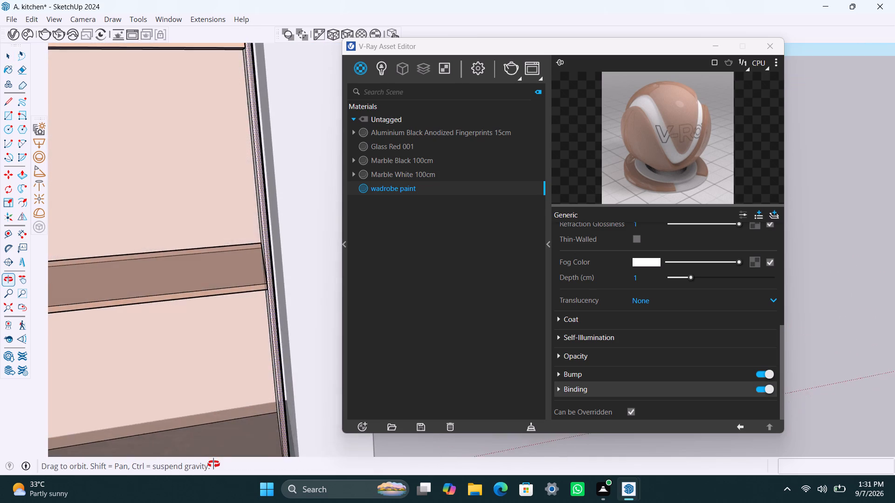
middle_click_drag(213, 464, 229, 484)
scroll(253, 290, "up", 2)
left_click(265, 179)
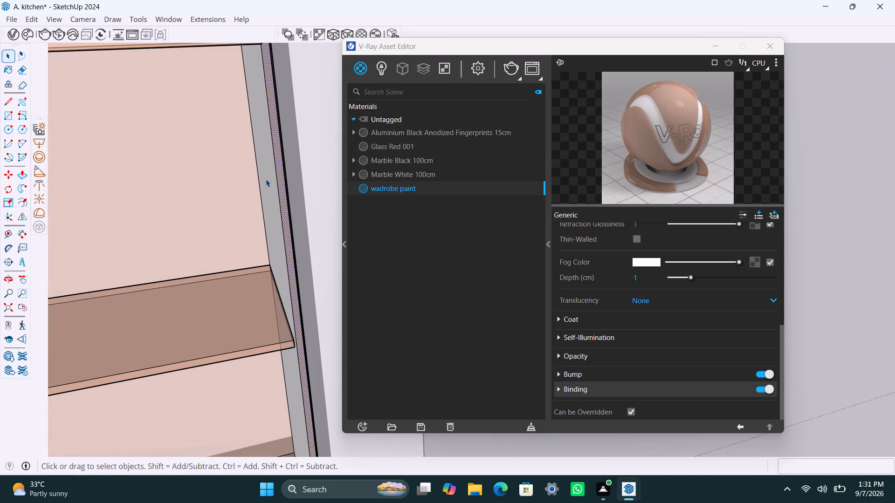
right_click(392, 188)
left_click(431, 214)
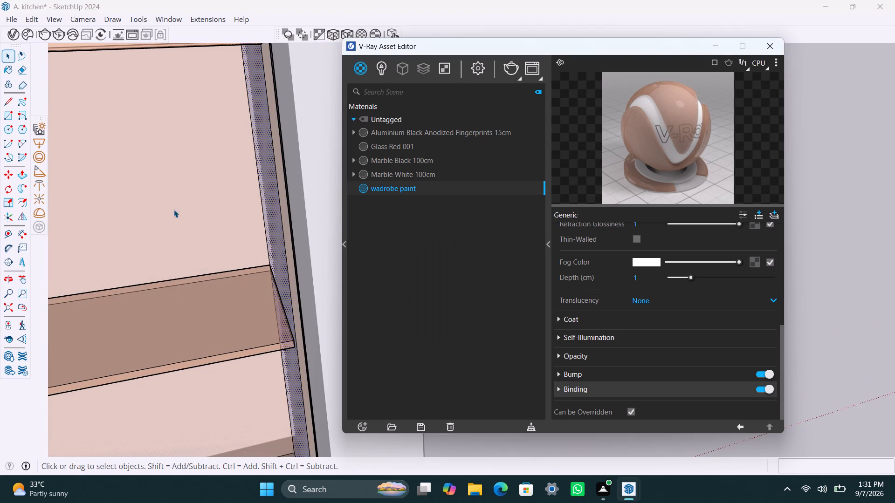
Reapply wadrobe paint to the niche-side face of the divider panel between the open niche and the neighbouring tall cabinet.
scroll(179, 209, "down", 10)
left_click(4, 307)
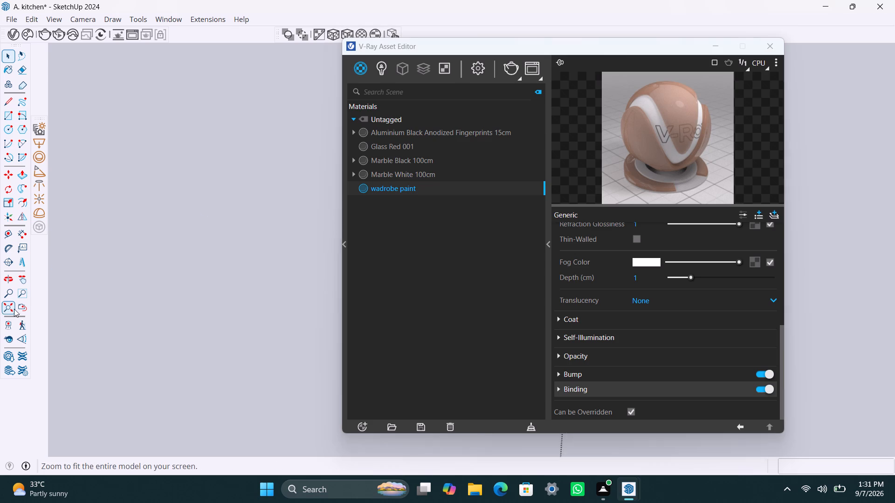
scroll(204, 255, "down", 10)
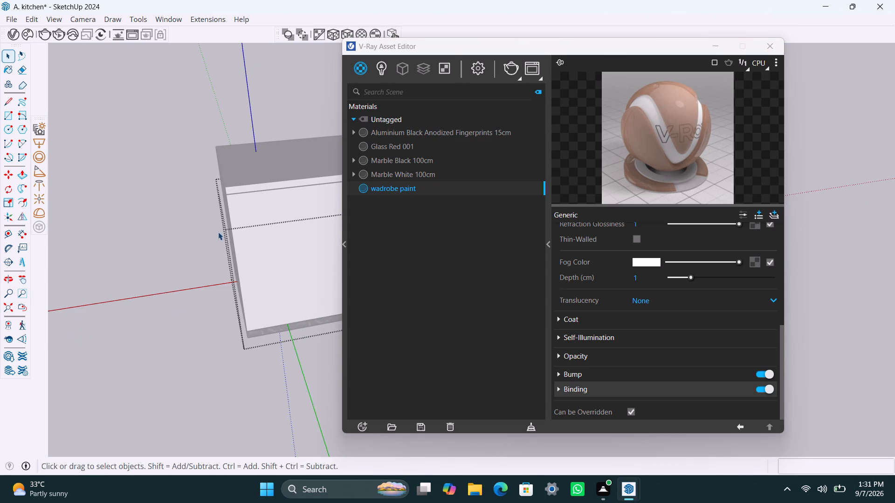
scroll(224, 265, "down", 9)
middle_click_drag(231, 347, 105, 406)
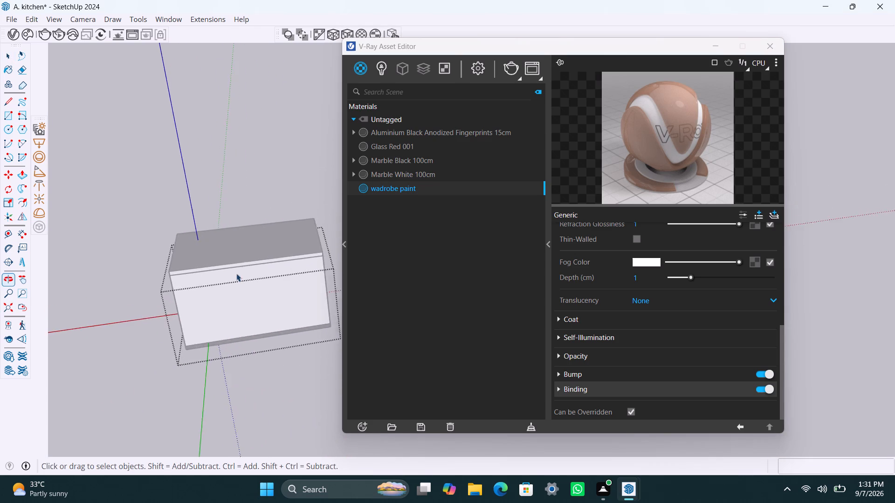
scroll(241, 273, "down", 4)
middle_click_drag(310, 262, 95, 335)
scroll(262, 237, "up", 4)
middle_click_drag(330, 130, 233, 252, "shift")
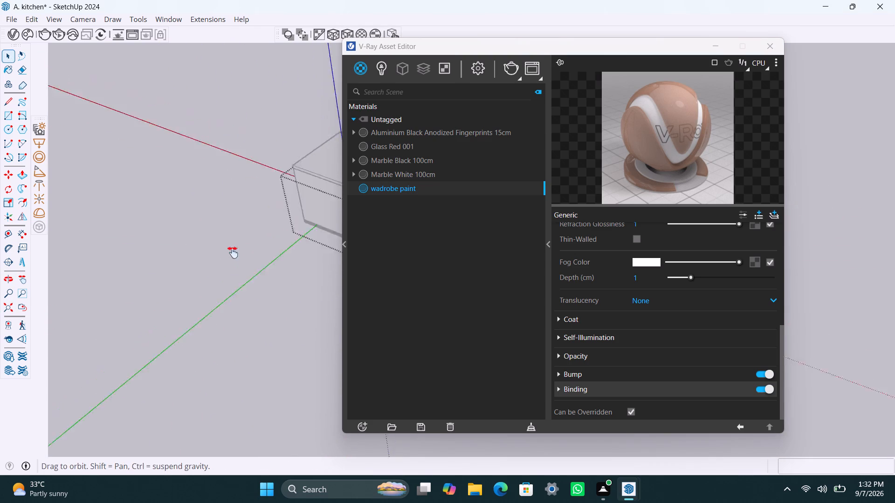
middle_click_drag(233, 252, 155, 325, "shift")
scroll(249, 366, "up", 16)
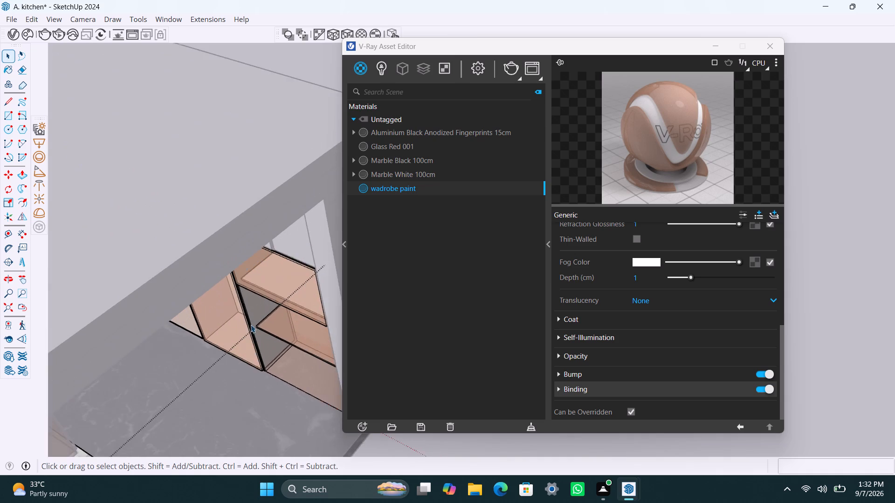
scroll(251, 325, "up", 4)
left_click(265, 304)
right_click(406, 186)
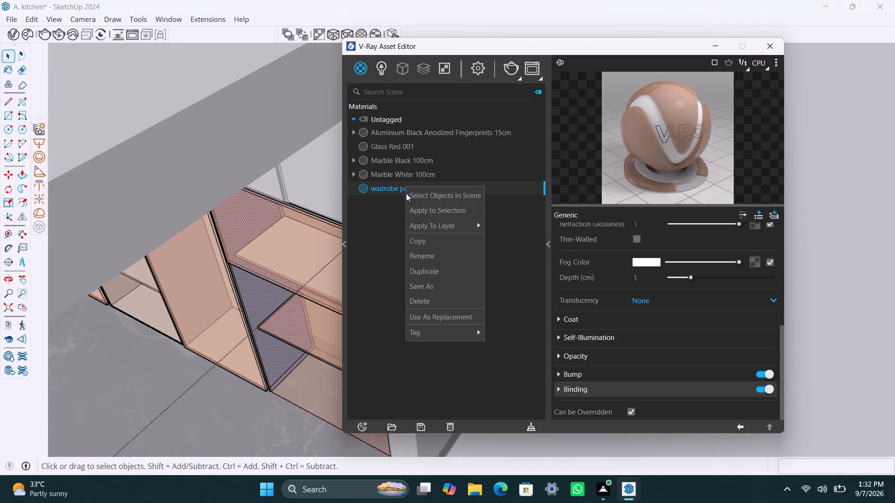
left_click(416, 211)
Apply wadrobe paint to the narrow front edge of the divider panel beside the open niche and exit the cabinet groups.
scroll(277, 448, "down", 3)
scroll(260, 407, "up", 1)
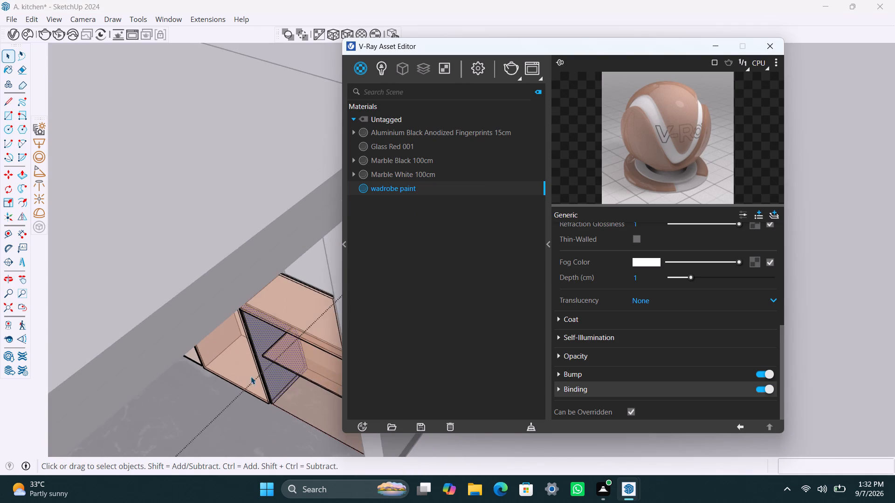
scroll(251, 376, "up", 5)
scroll(271, 323, "up", 6)
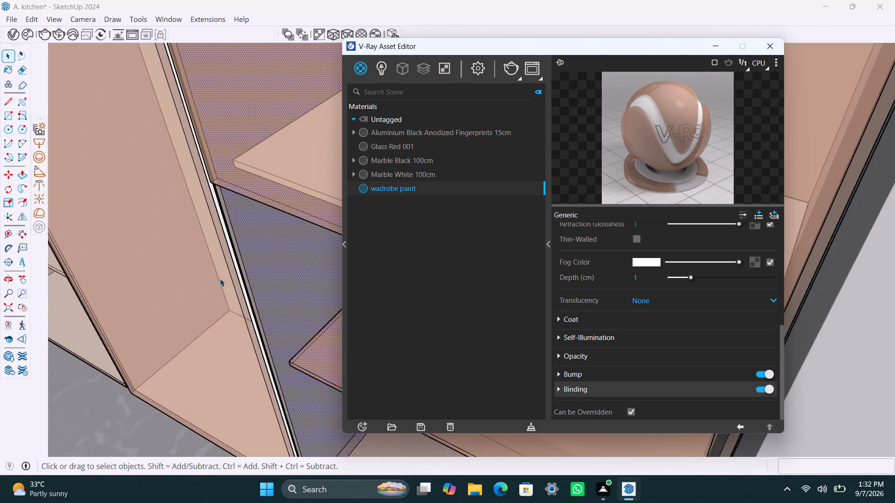
scroll(218, 273, "up", 3)
scroll(221, 195, "up", 4)
left_click(221, 187)
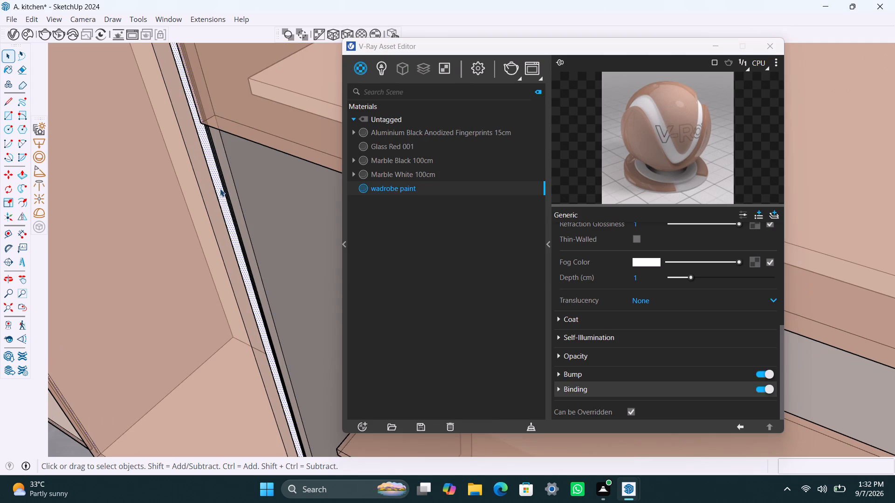
right_click(384, 184)
left_click(409, 209)
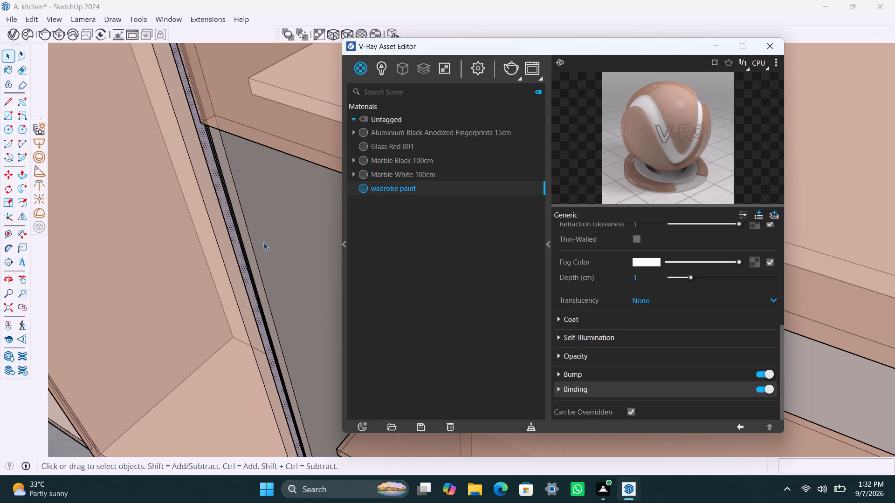
scroll(211, 190, "down", 18)
scroll(213, 190, "down", 6)
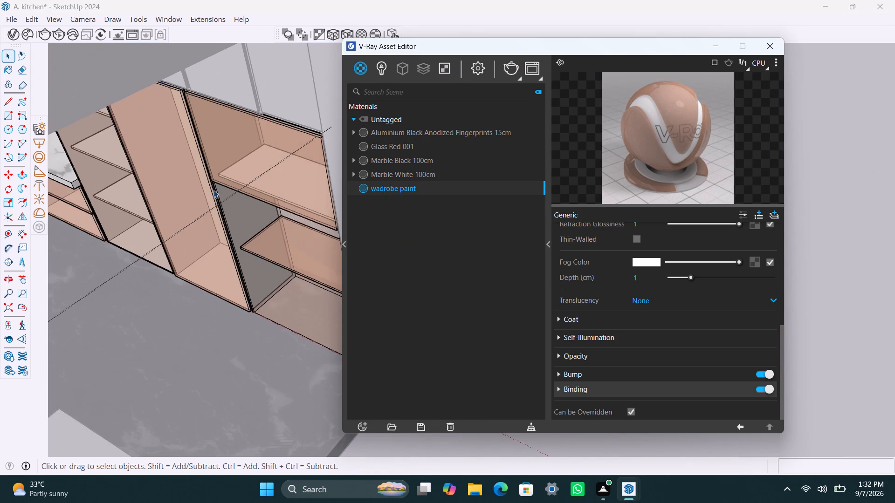
scroll(244, 205, "down", 5)
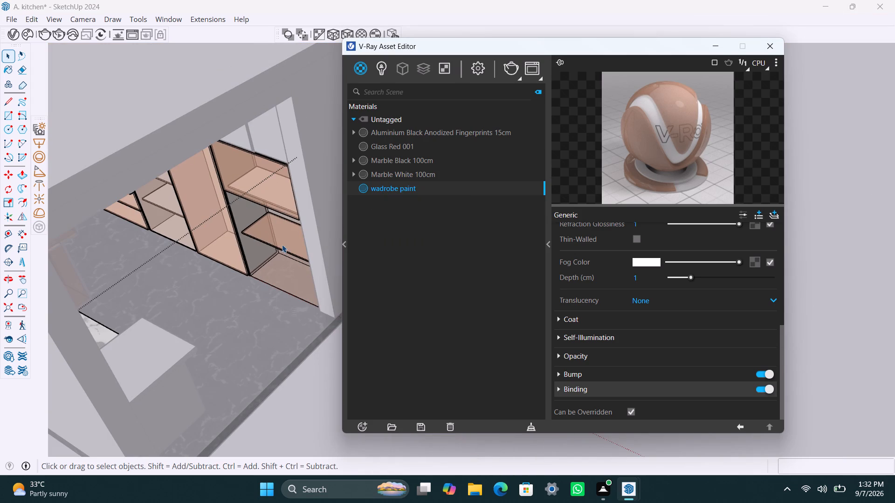
triple_click(303, 395)
Open the kitchen group and apply Marble White 100cm to the countertop slab of the end base cabinet near the room's open side.
scroll(244, 321, "down", 3)
middle_click_drag(247, 298, 195, 254)
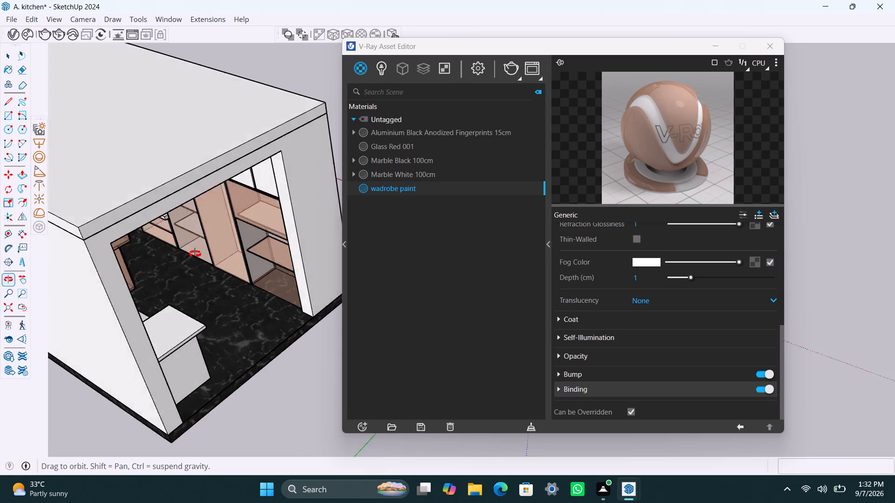
middle_click_drag(195, 254, 0, 199)
scroll(253, 232, "up", 3)
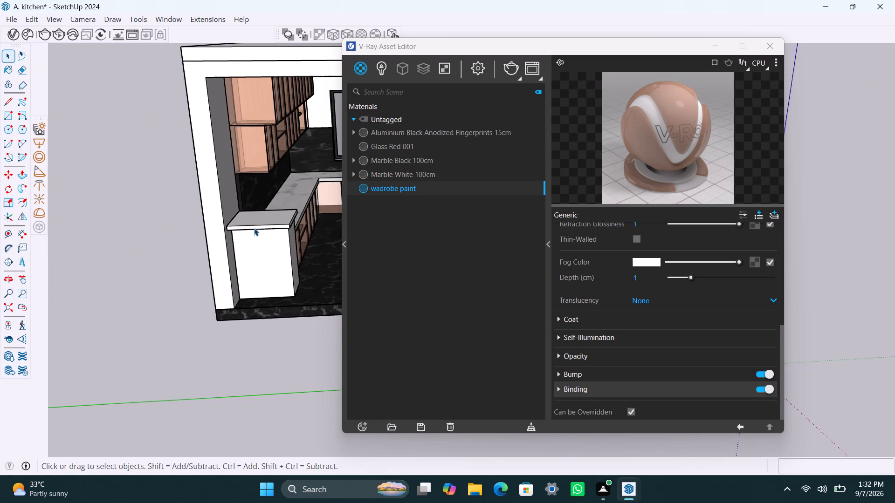
scroll(279, 243, "down", 3)
scroll(277, 236, "up", 2)
left_click(274, 221)
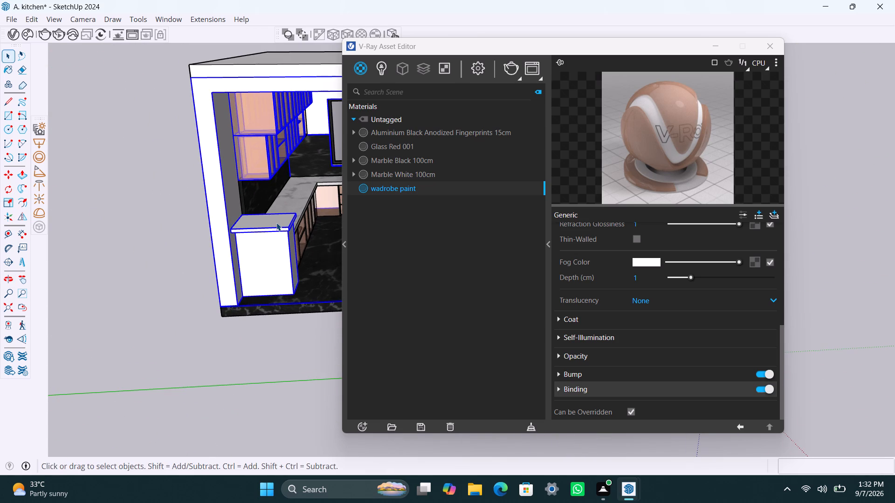
double_click(278, 223)
left_click(278, 224)
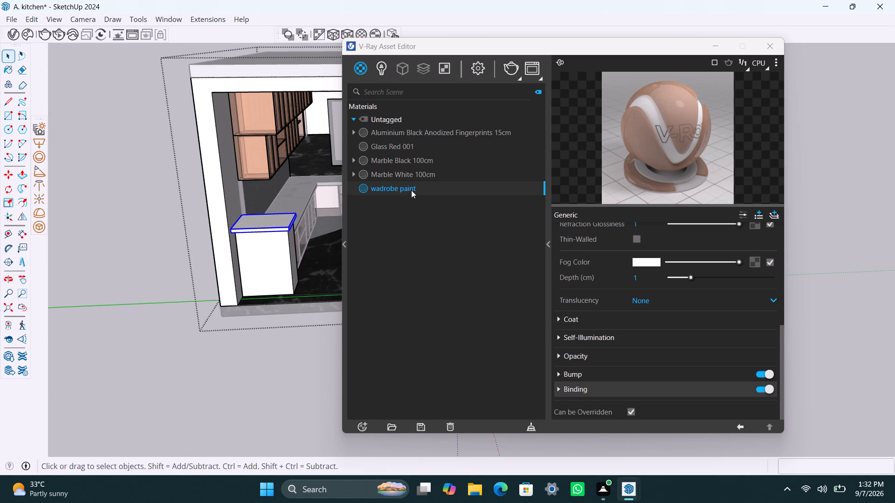
left_click(403, 174)
right_click(405, 176)
left_click(433, 205)
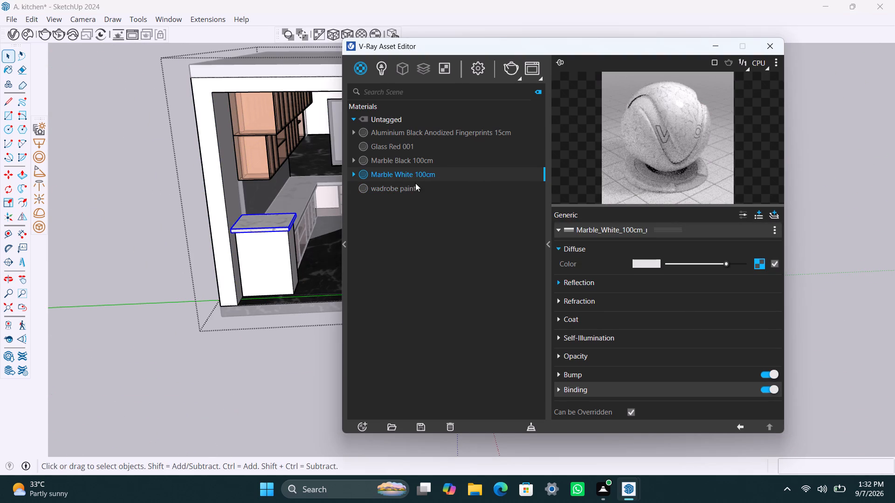
left_click(348, 33)
Apply wadrobe paint to the body of the end base cabinet beneath the marble countertop slab.
scroll(277, 255, "up", 3)
left_click(272, 254)
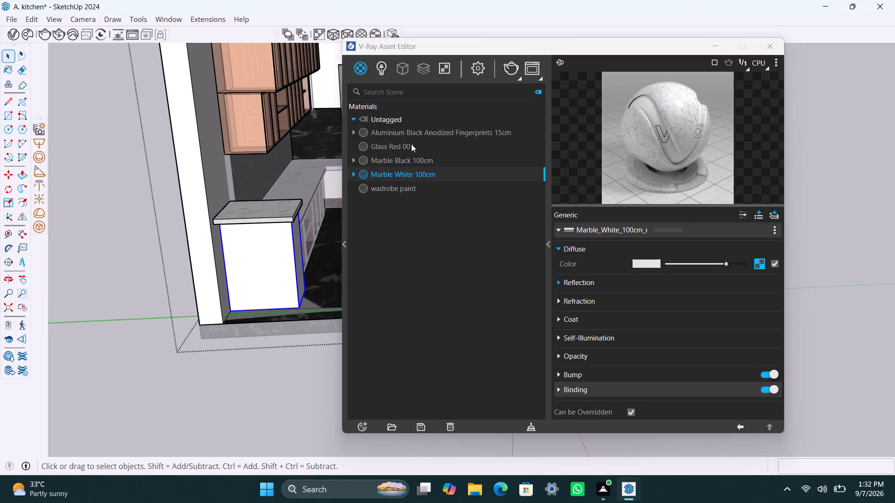
left_click(406, 187)
right_click(406, 189)
left_click(437, 211)
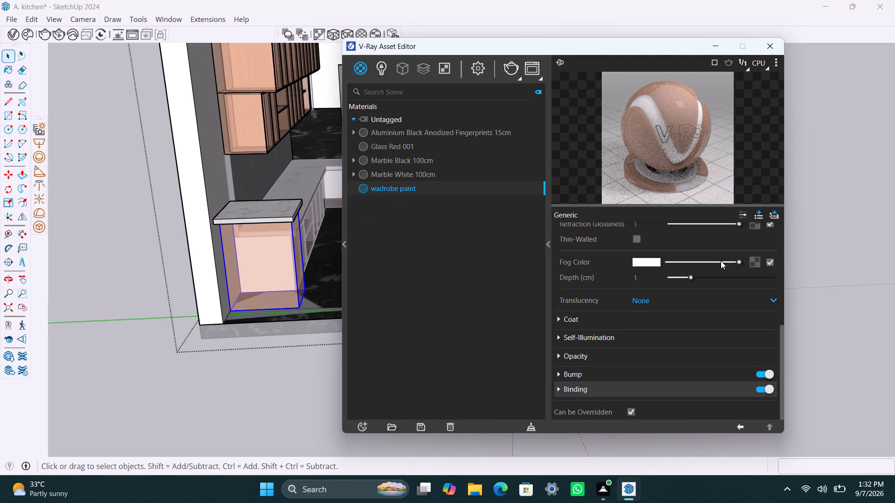
Darken the refraction colour of wadrobe paint slightly to a light grey and exit the cabinet group.
scroll(686, 245, "up", 2)
scroll(685, 339, "up", 1)
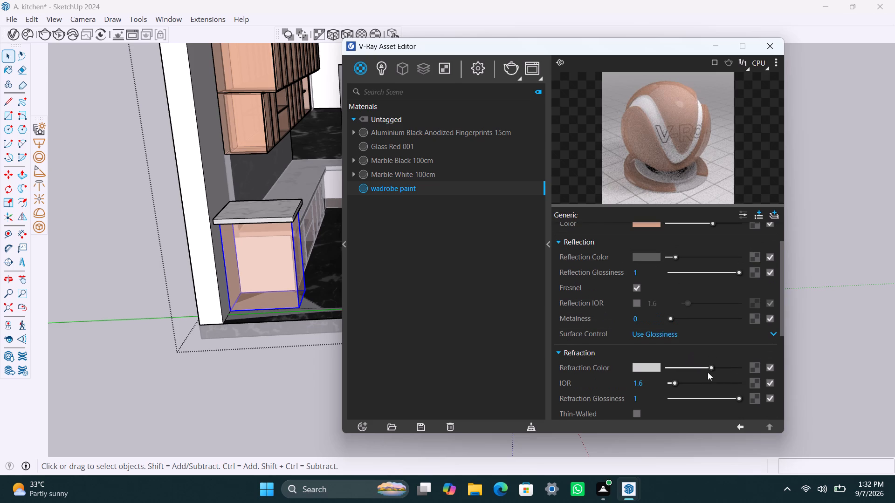
left_click_drag(708, 367, 701, 368)
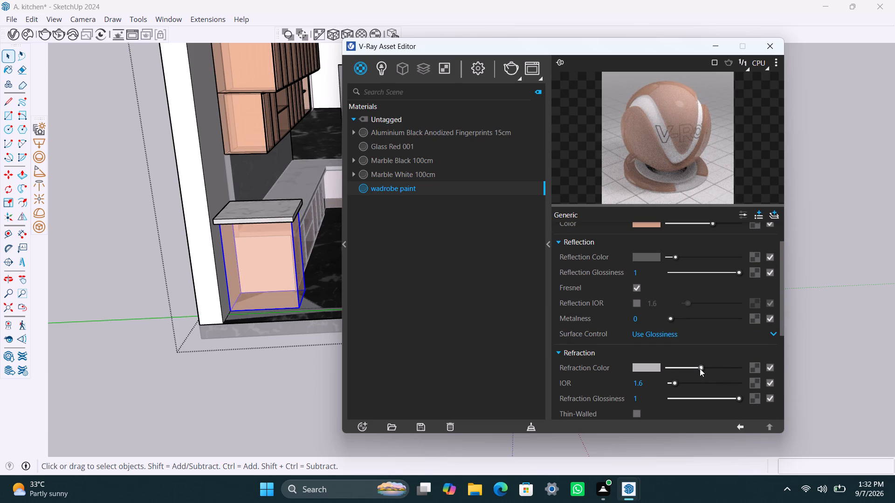
scroll(700, 368, "up", 1)
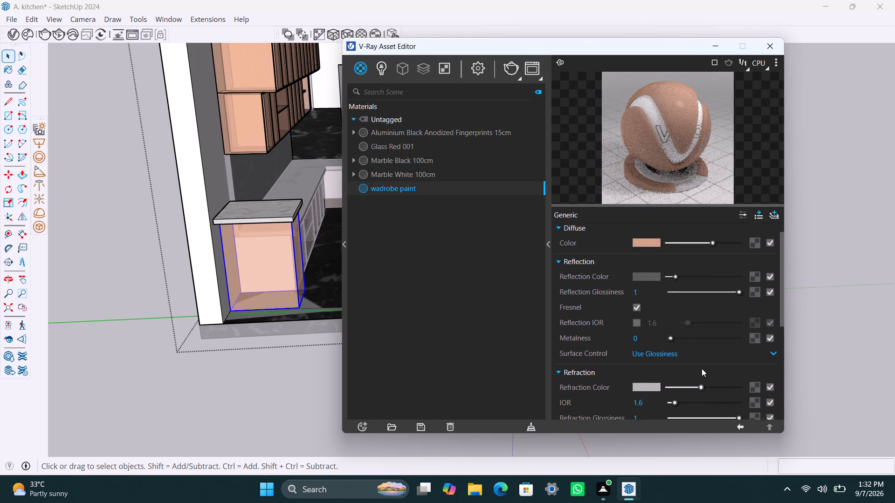
scroll(703, 376, "down", 1)
left_click_drag(701, 351, 701, 351)
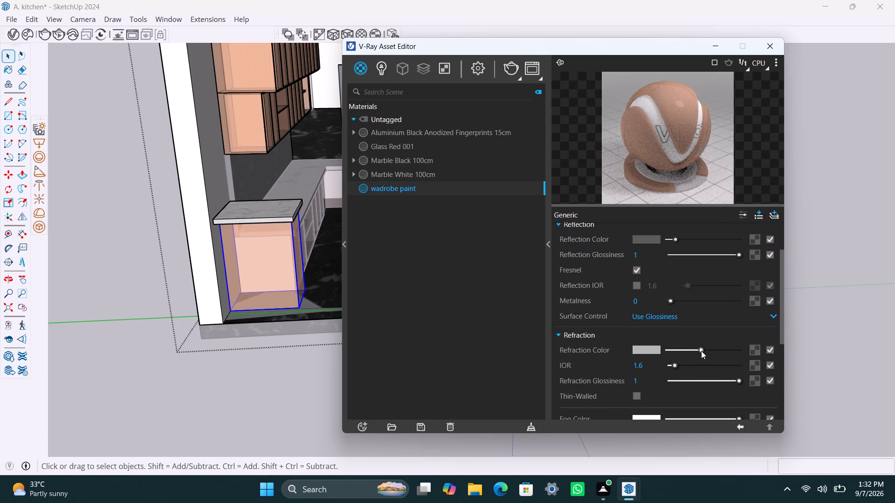
left_click_drag(701, 351, 708, 351)
left_click(852, 242)
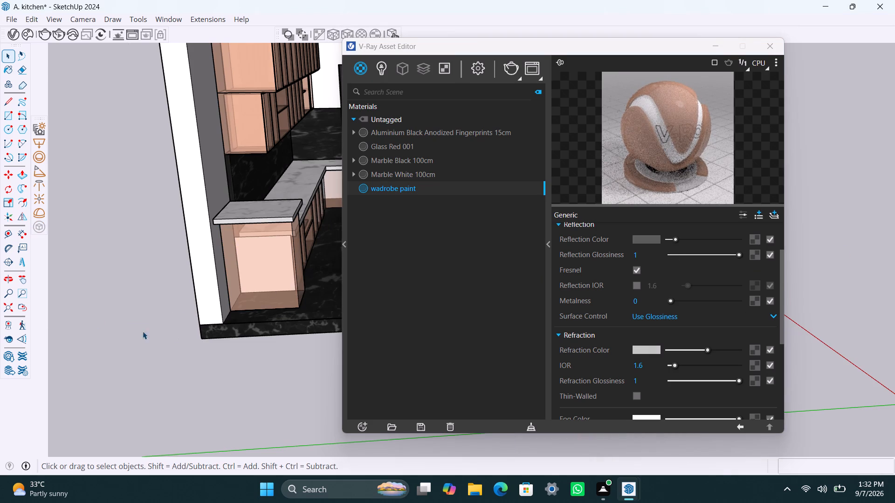
Examine the painted end base cabinet up close and the kitchen as a whole from several angles.
left_click(140, 311)
scroll(151, 313, "down", 8)
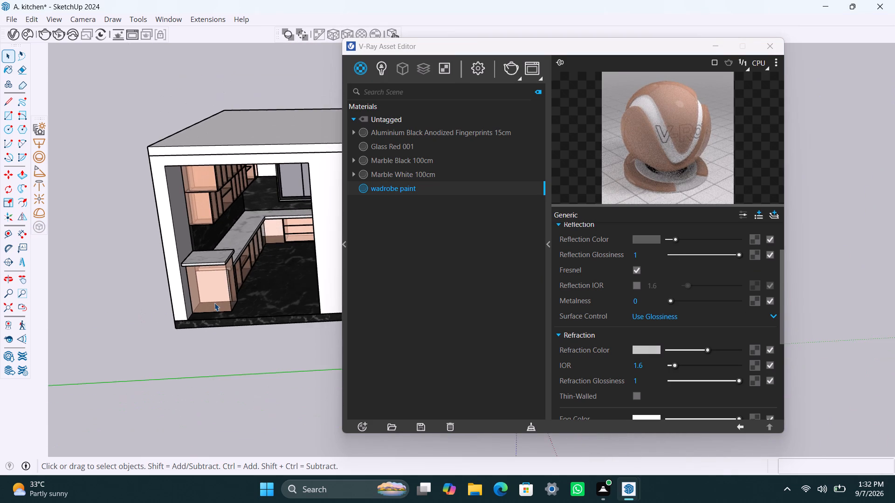
scroll(260, 305, "up", 3)
scroll(241, 265, "up", 6)
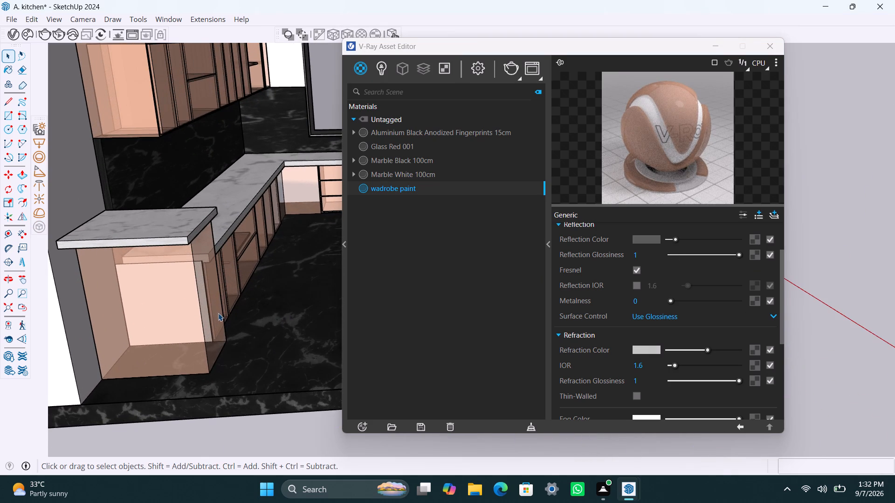
middle_click_drag(218, 313, 145, 330)
scroll(168, 276, "up", 9)
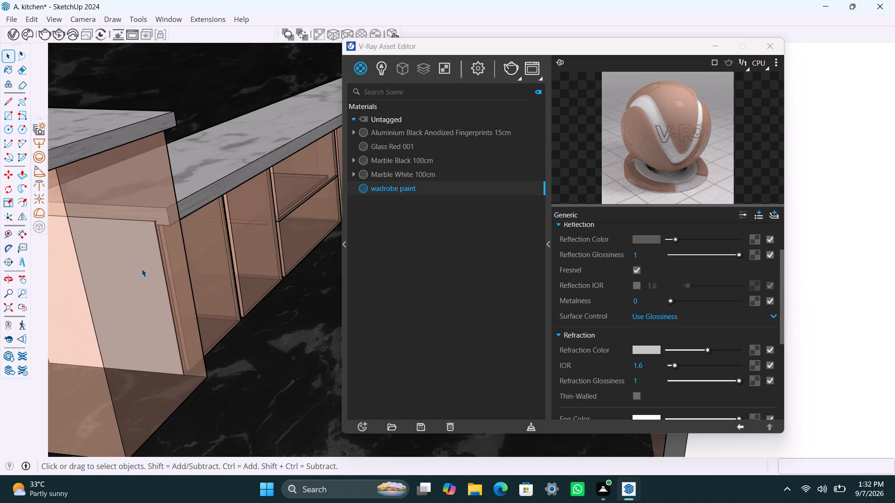
scroll(191, 269, "down", 19)
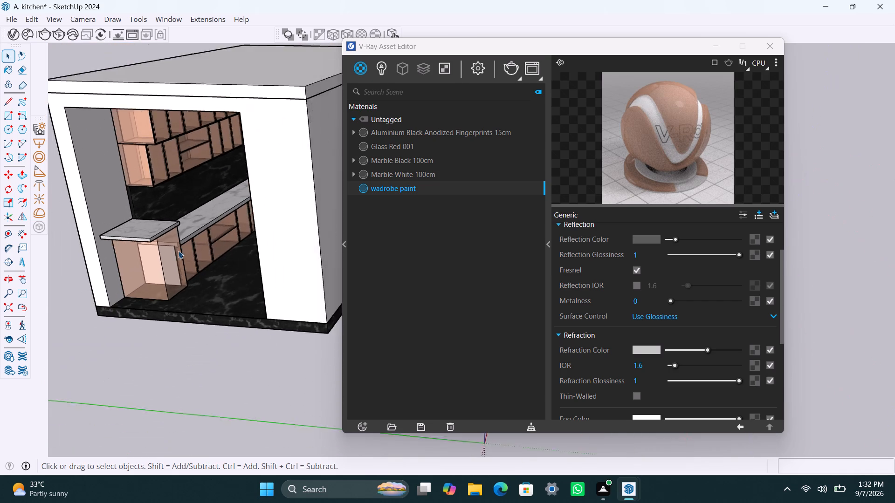
middle_click_drag(145, 279, 292, 300)
scroll(269, 290, "down", 5)
middle_click_drag(262, 307, 309, 290)
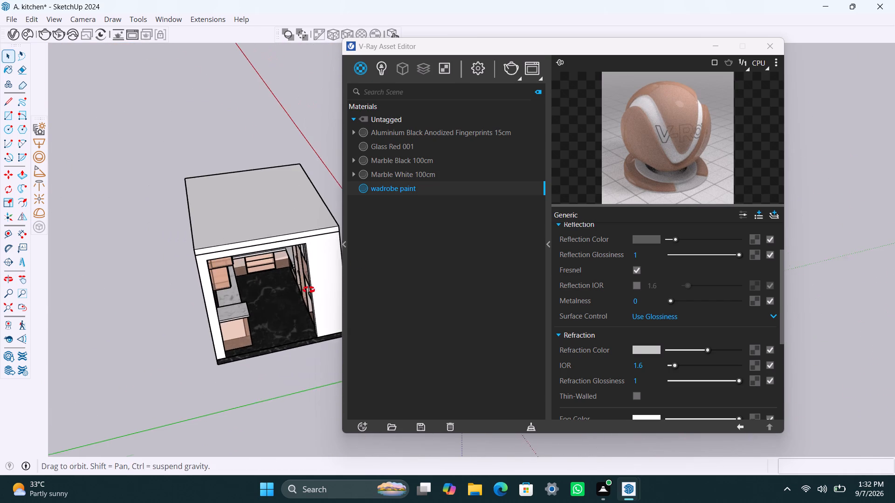
middle_click_drag(309, 290, 388, 249)
Open the kitchen group and apply wadrobe paint to the three narrower wall cabinets at the far end of the top row.
scroll(298, 255, "up", 9)
middle_click_drag(277, 243, 236, 294, "shift")
scroll(241, 286, "up", 2)
middle_click_drag(263, 325, 245, 229)
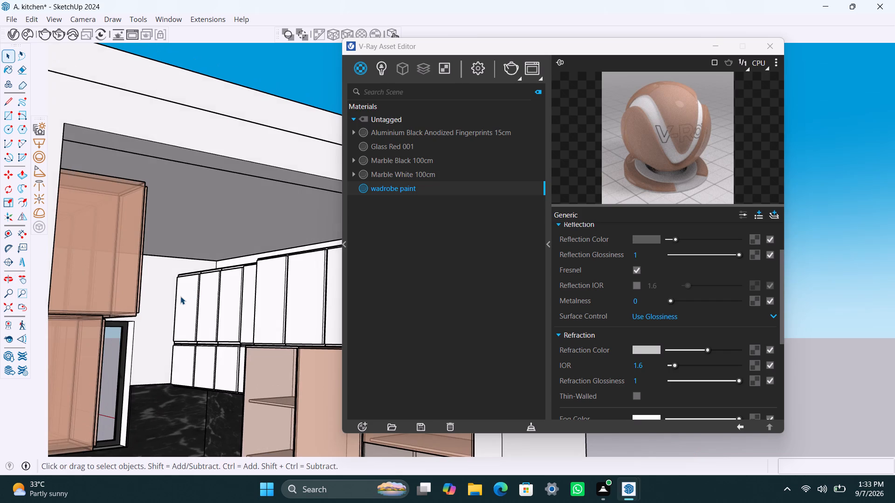
left_click(180, 296)
triple_click(186, 296)
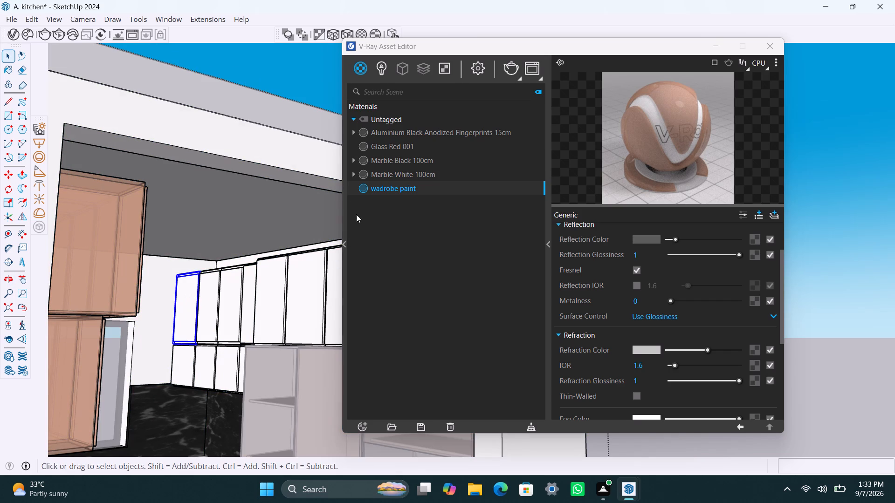
right_click(399, 187)
left_click(417, 208)
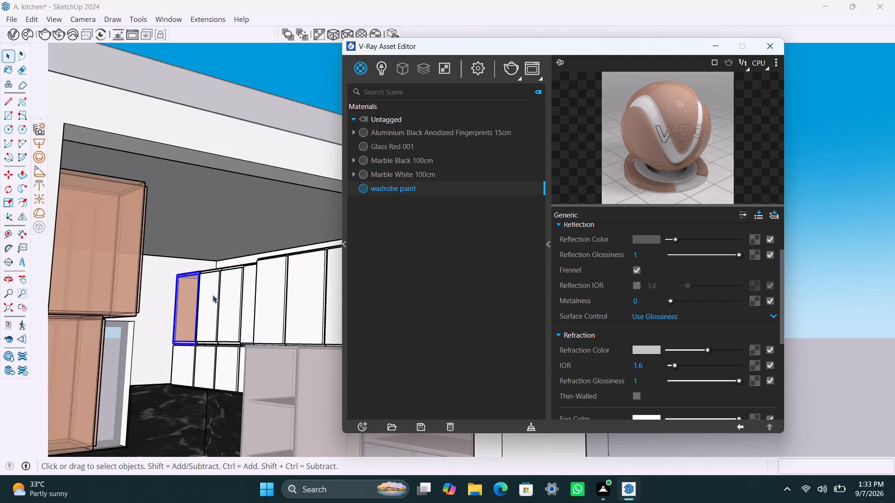
left_click(213, 296)
right_click(419, 194)
left_click_drag(435, 214, 432, 220)
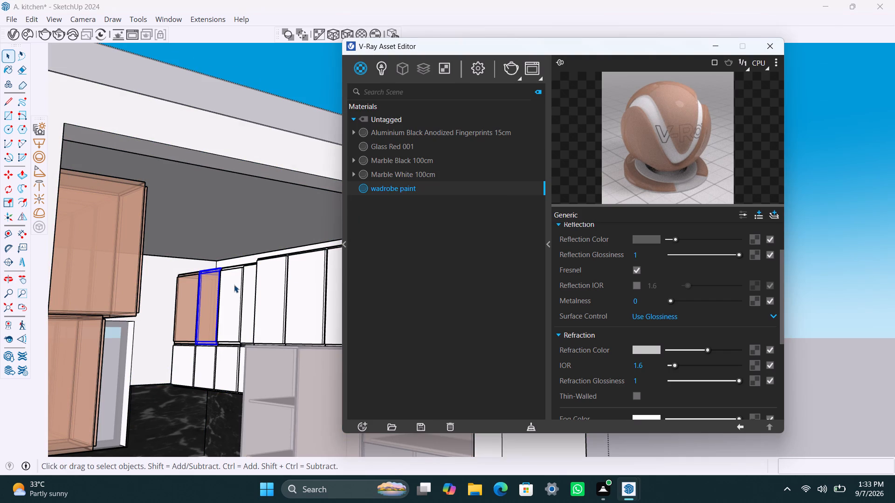
left_click(234, 285)
right_click(430, 190)
left_click(444, 210)
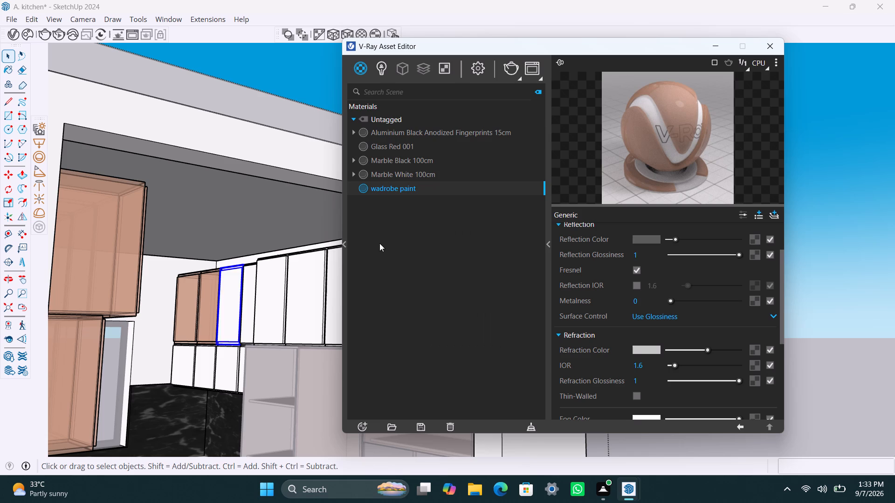
Apply wadrobe paint to the narrow filler and the three adjoining wider wall cabinets in the top row.
left_click(253, 273)
right_click(396, 185)
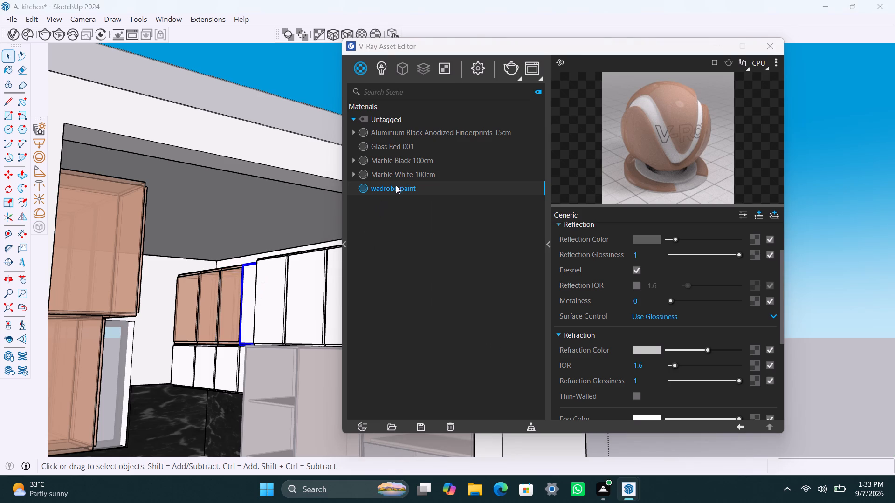
left_click(428, 203)
left_click(251, 269)
left_click(278, 263)
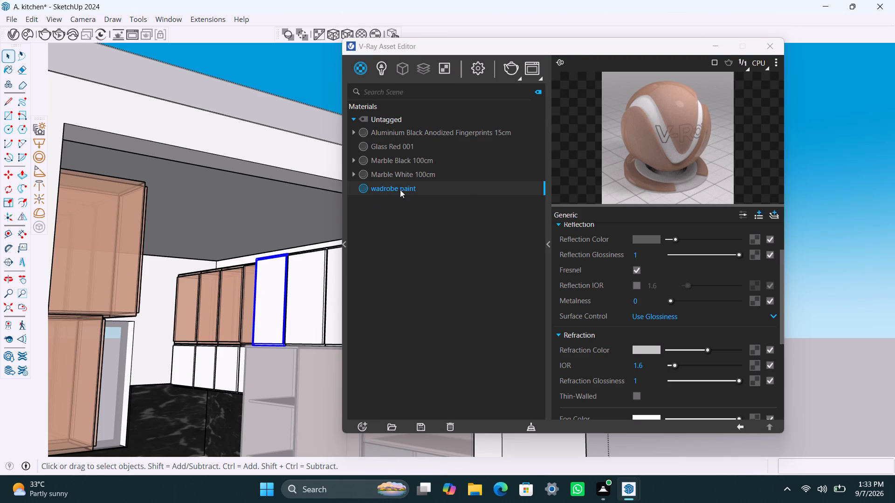
right_click(403, 192)
left_click(433, 210)
left_click(313, 276)
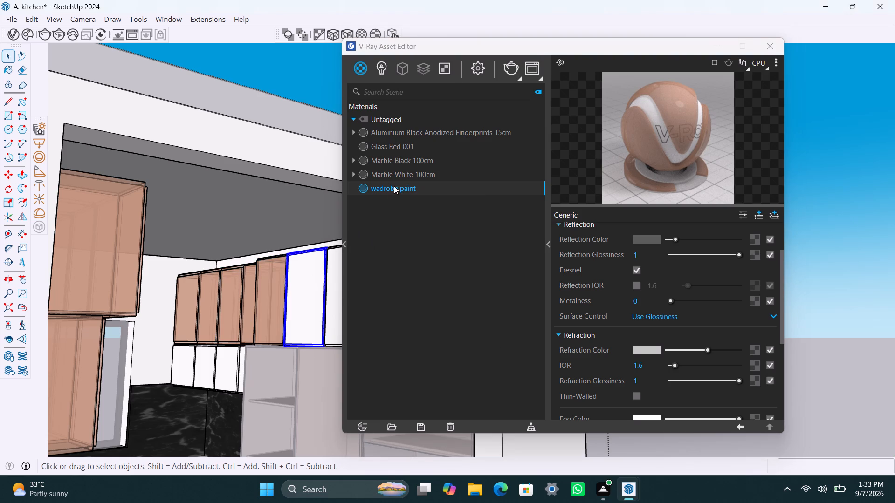
right_click(394, 186)
left_click(420, 217)
left_click(339, 272)
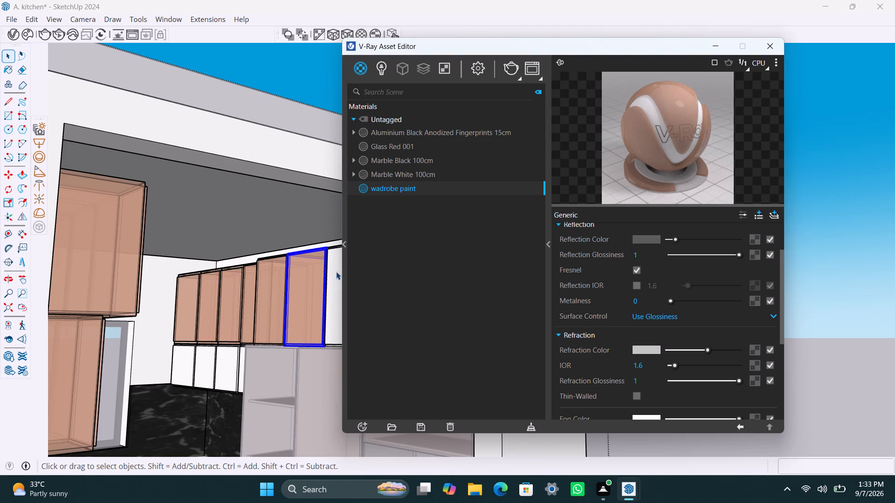
left_click(336, 271)
right_click(410, 187)
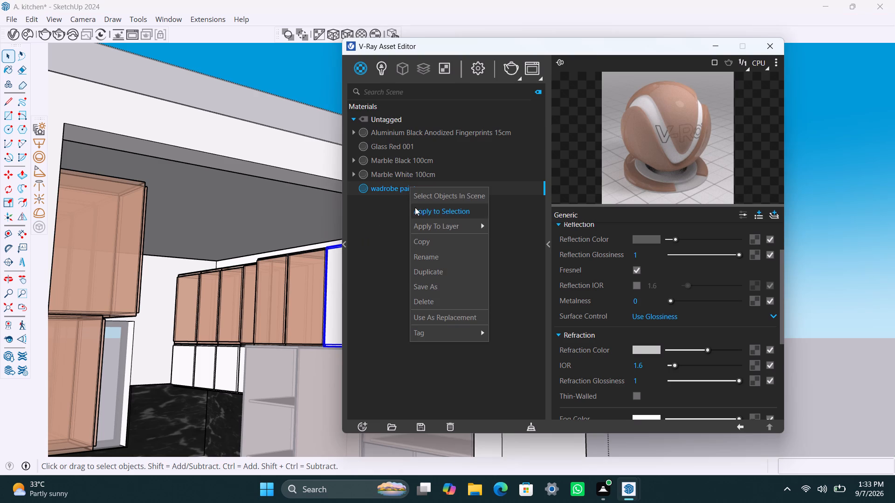
left_click_drag(416, 208, 417, 213)
Apply wadrobe paint to the three small wall cabinets in the lower row above the black marble backsplash.
scroll(272, 288, "down", 2)
scroll(168, 368, "up", 4)
left_click(207, 345)
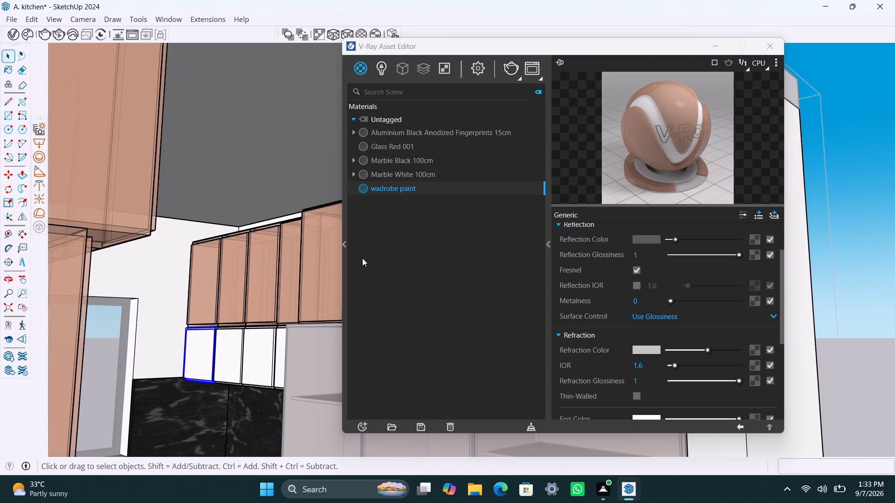
right_click_drag(400, 190, 403, 196)
right_click(413, 195)
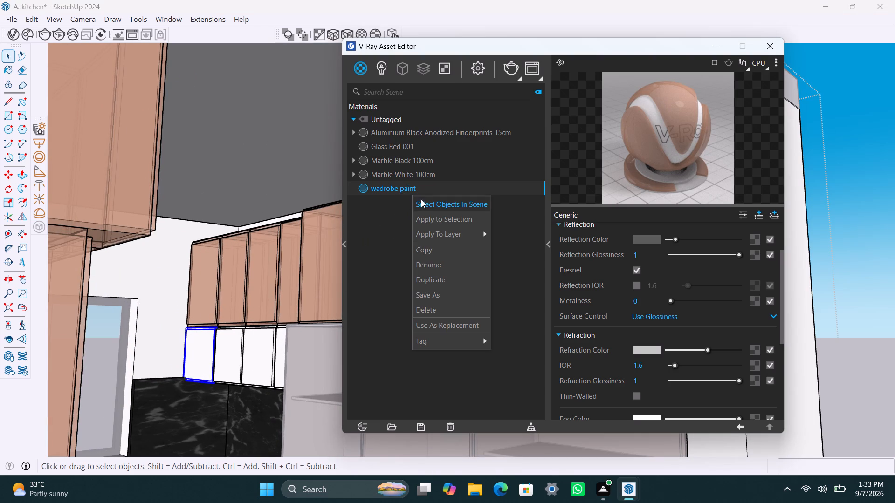
left_click(428, 217)
left_click(240, 336)
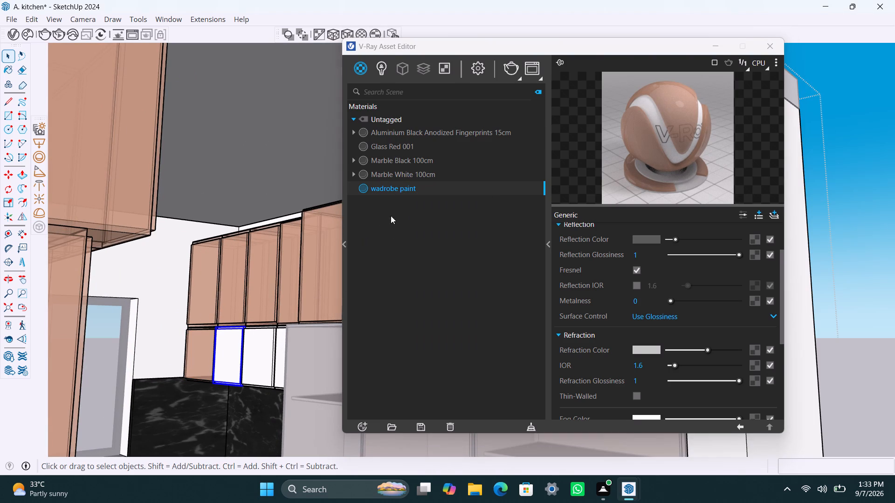
right_click(416, 193)
right_click(434, 195)
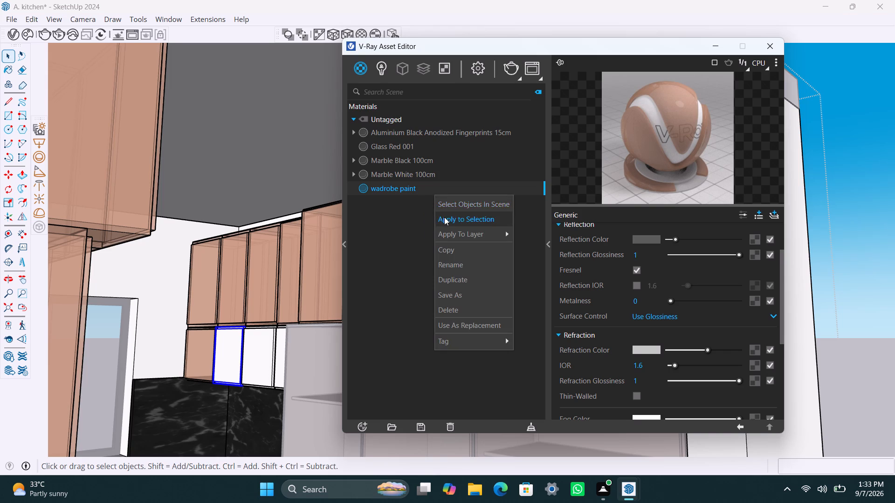
left_click(444, 217)
left_click(268, 340)
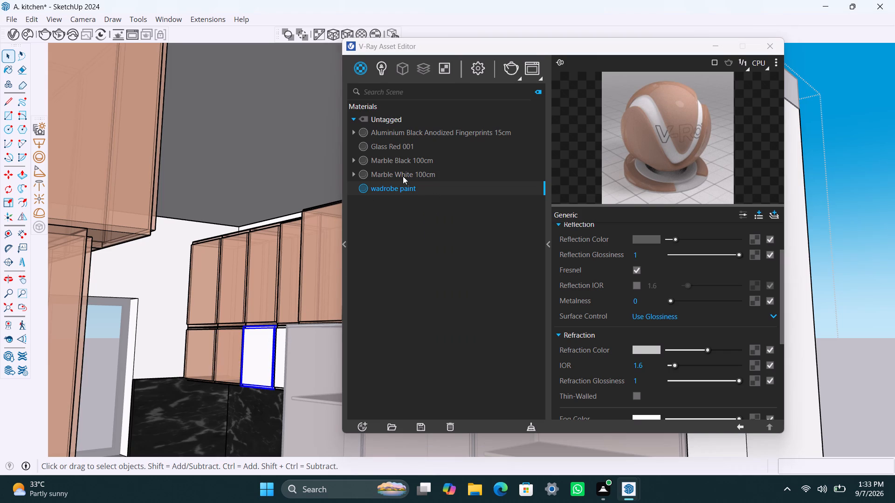
right_click_drag(410, 191, 412, 196)
right_click(433, 193)
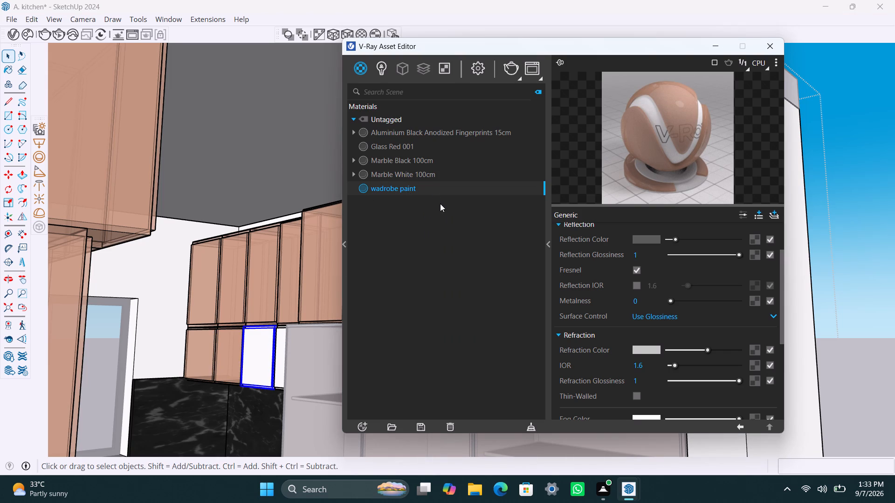
right_click(403, 192)
left_click(422, 215)
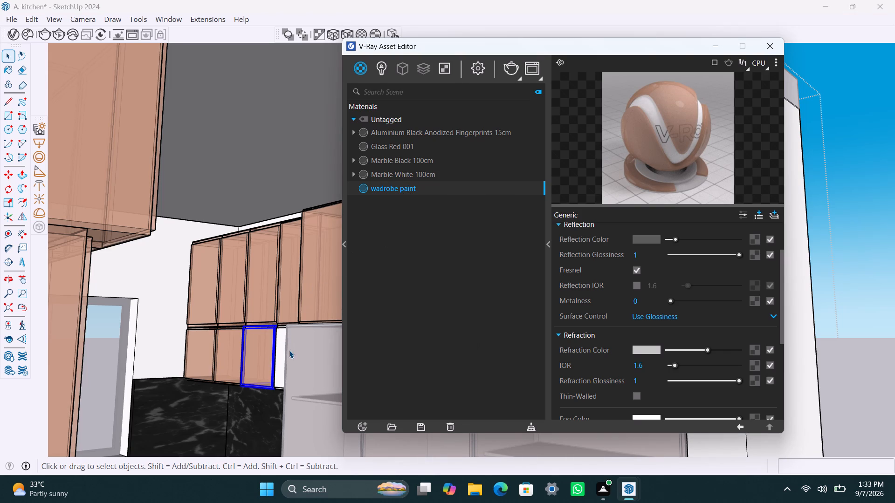
Apply wadrobe paint to the narrow filler between the small lower wall cabinets and the tall open shelving cabinet.
left_click(282, 347)
right_click(413, 192)
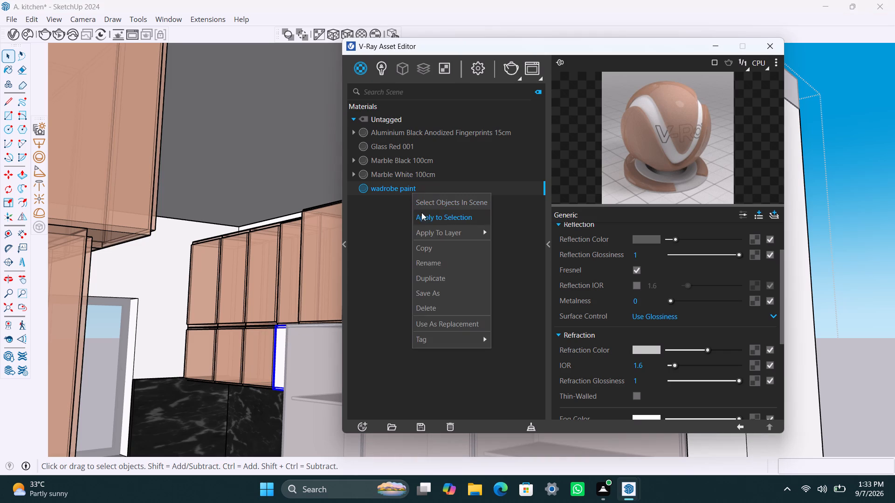
left_click(423, 212)
Apply wadrobe paint to the last two wide wall cabinets of the top row, above the tall shelving near the room opening.
scroll(249, 334, "down", 4)
scroll(248, 249, "down", 1)
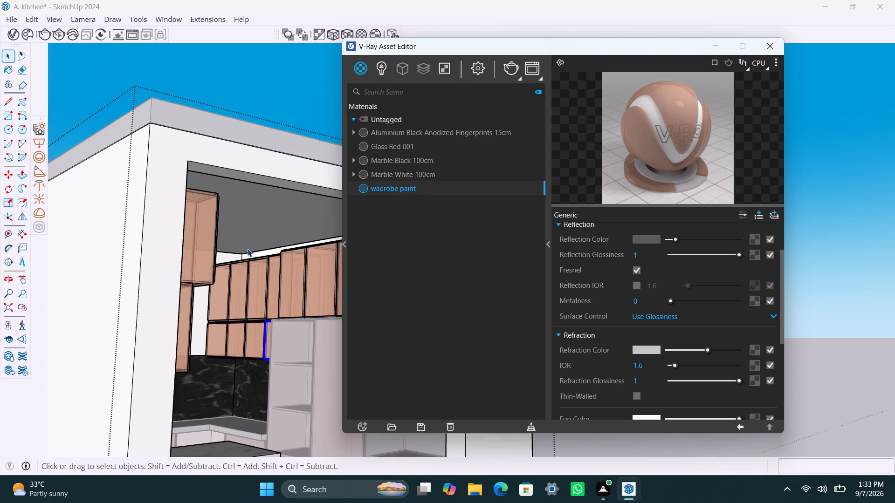
middle_click_drag(270, 327, 178, 354, "shift")
scroll(270, 337, "up", 2)
left_click(288, 298)
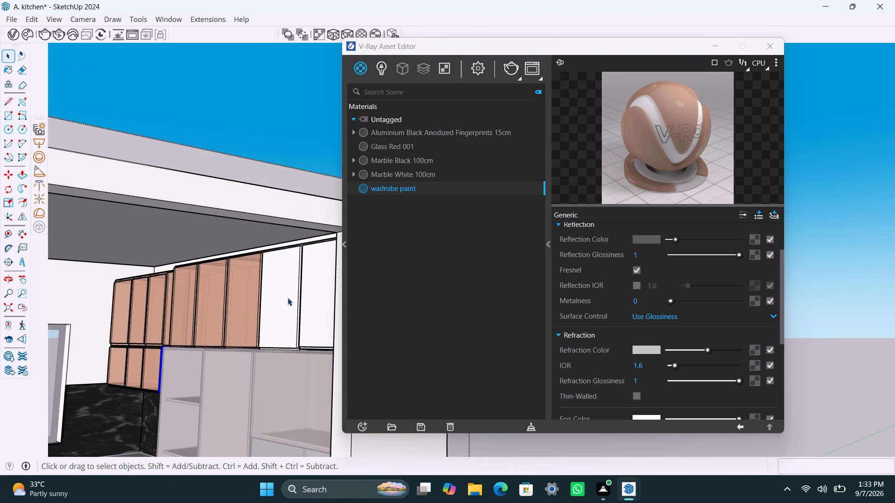
right_click(399, 188)
left_click(419, 211)
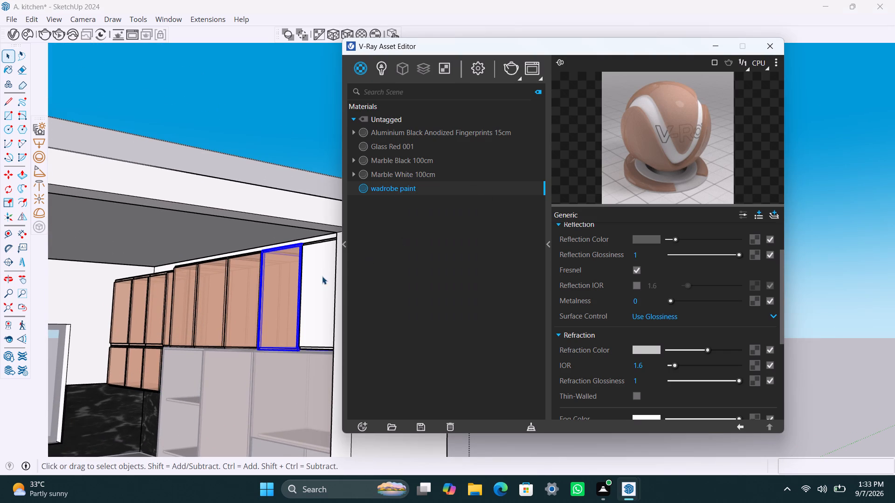
left_click(323, 276)
right_click(406, 190)
left_click(465, 214)
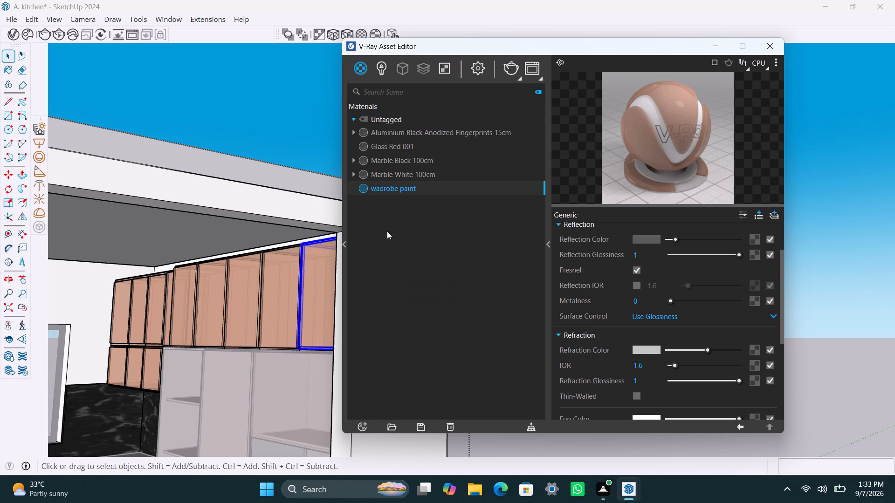
Exit the kitchen group and examine the painted wall cabinets from outside the room.
scroll(246, 264, "down", 3)
scroll(196, 310, "down", 5)
middle_click_drag(253, 321, 290, 330)
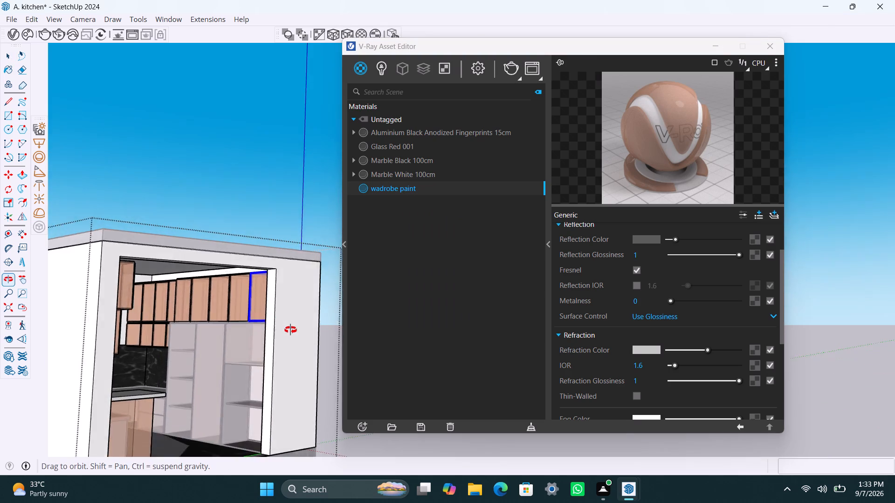
middle_click_drag(290, 330, 400, 320)
scroll(303, 196, "down", 3)
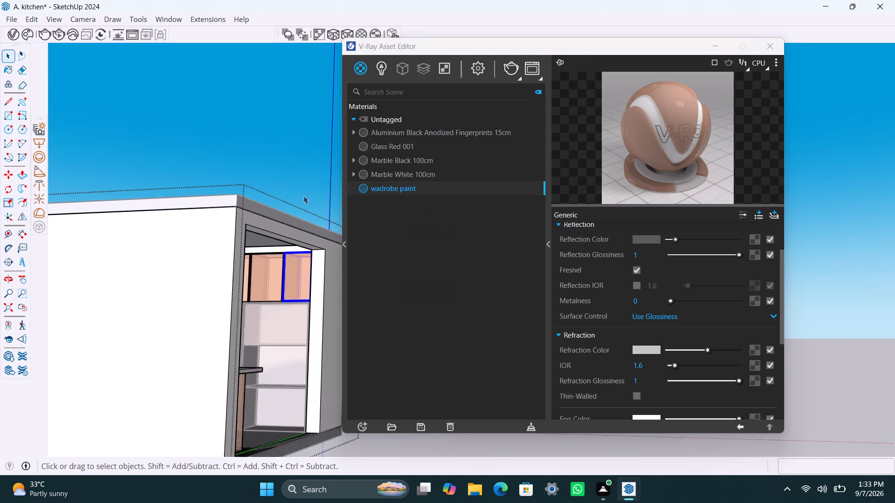
left_click(282, 150)
scroll(304, 216, "down", 4)
middle_click_drag(287, 279, 94, 337)
scroll(234, 226, "down", 4)
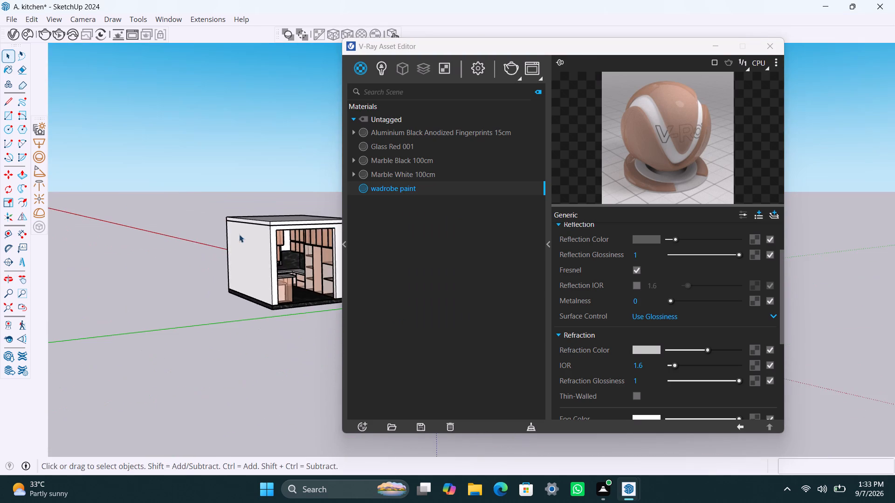
Save the kitchen model with the painted cabinets.
middle_click_drag(288, 271, 161, 300)
scroll(244, 197, "down", 2)
middle_click_drag(249, 198, 231, 292, "shift")
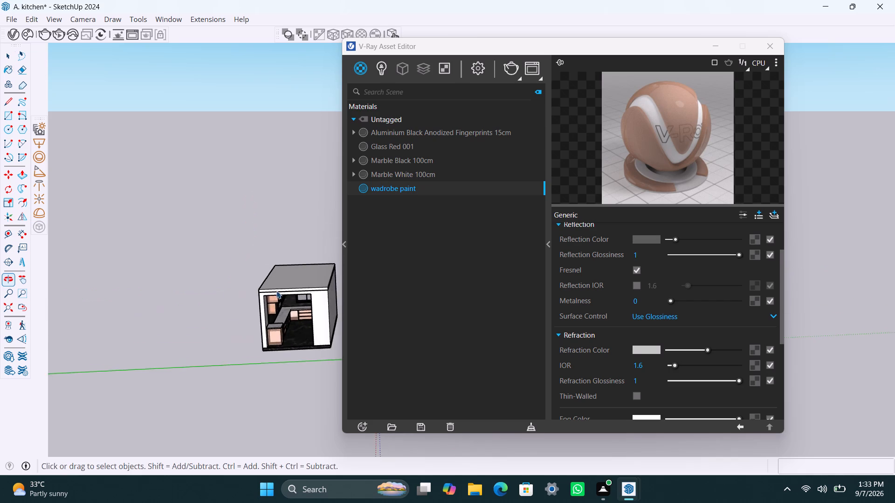
scroll(284, 270, "up", 7)
key("ctrl+s")
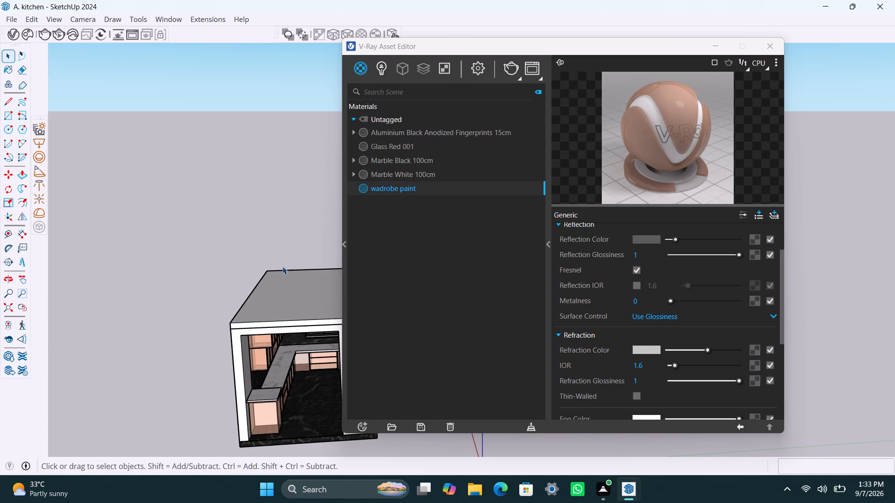
Examine the painted wall and base cabinets through the room opening from several angles.
scroll(293, 403, "up", 6)
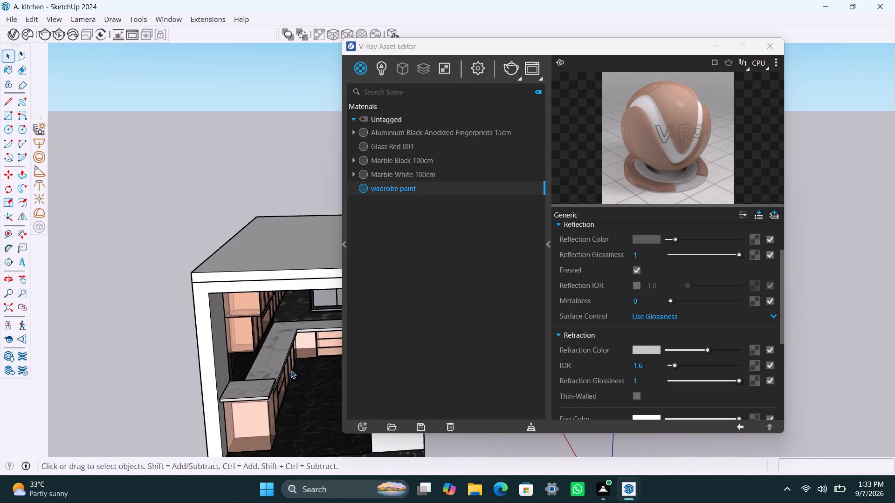
scroll(291, 370, "up", 1)
middle_click_drag(310, 349, 241, 294)
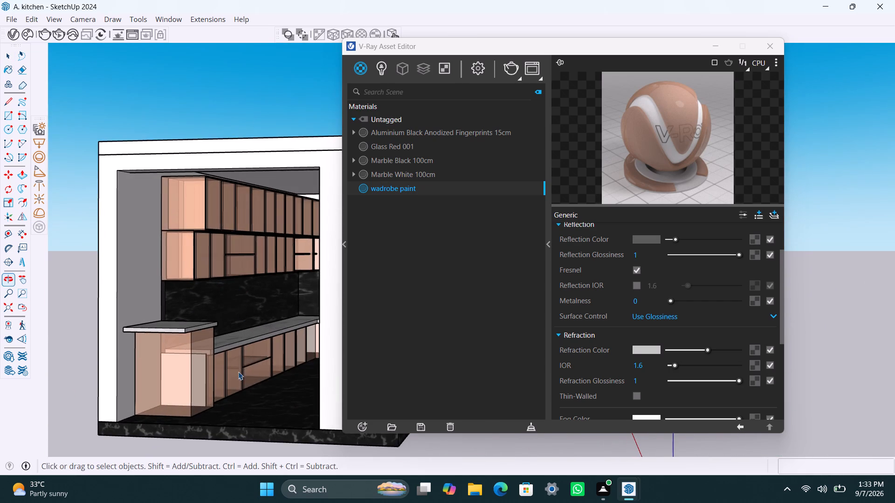
scroll(277, 362, "up", 6)
scroll(307, 339, "up", 2)
scroll(298, 334, "down", 10)
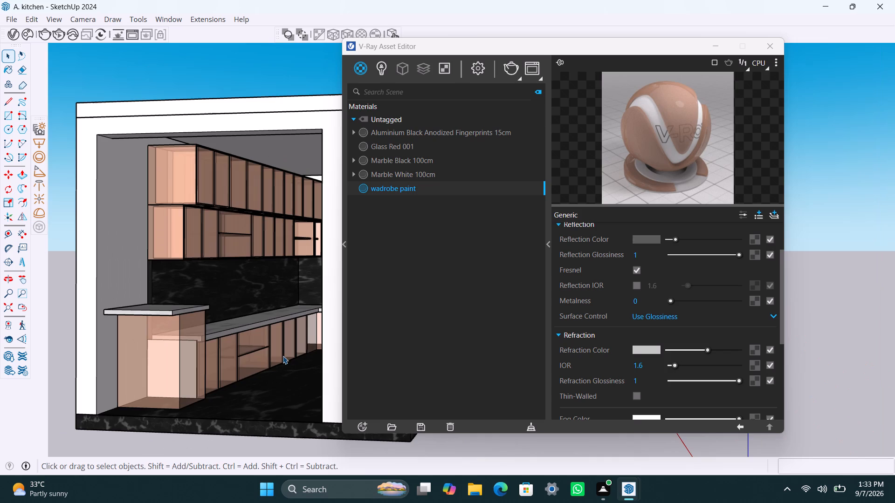
scroll(248, 319, "down", 5)
middle_click_drag(156, 368, 221, 387, "shift")
scroll(230, 288, "down", 3)
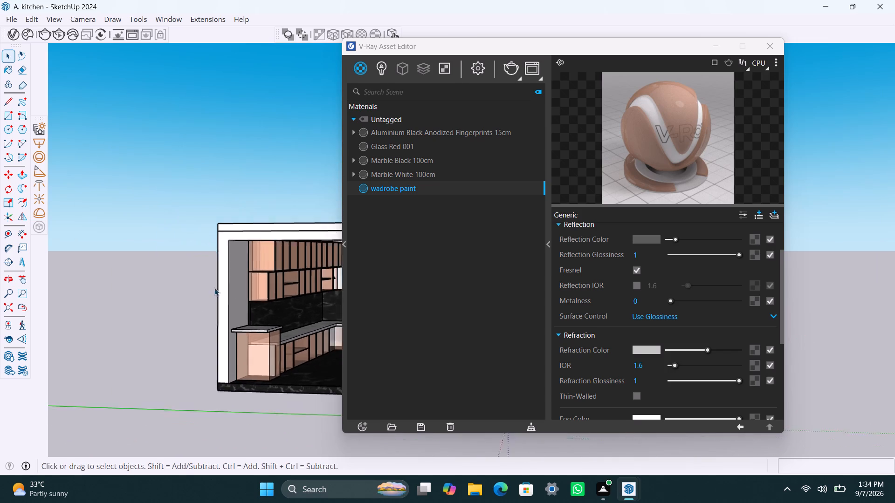
middle_click_drag(200, 308, 277, 349)
scroll(293, 298, "up", 1)
middle_click_drag(296, 288, 230, 267, "shift")
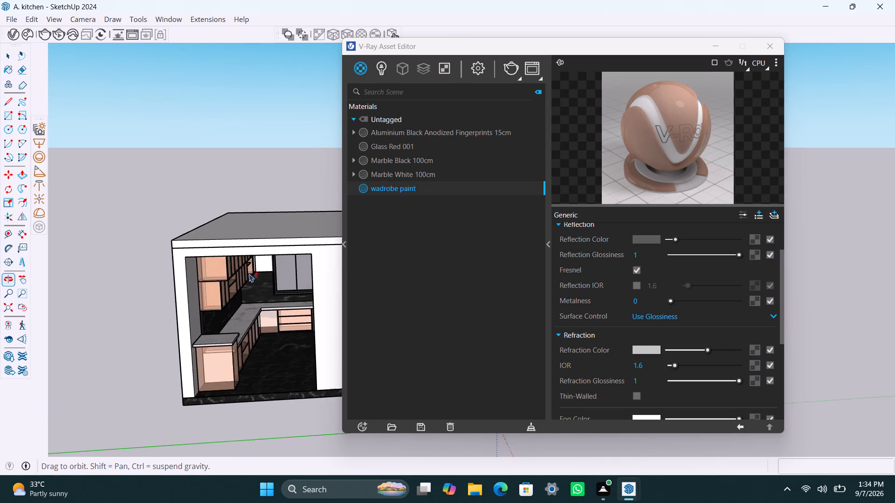
scroll(261, 275, "up", 3)
middle_click_drag(280, 305, 281, 295)
Save the kitchen model again.
key("ctrl+s")
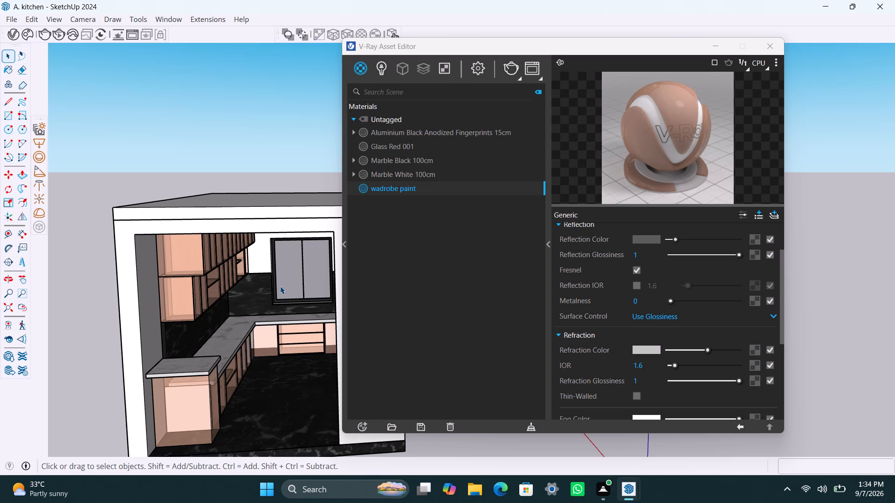
Examine the countertops, base cabinets and black marble backsplash through the room opening.
scroll(200, 268, "down", 4)
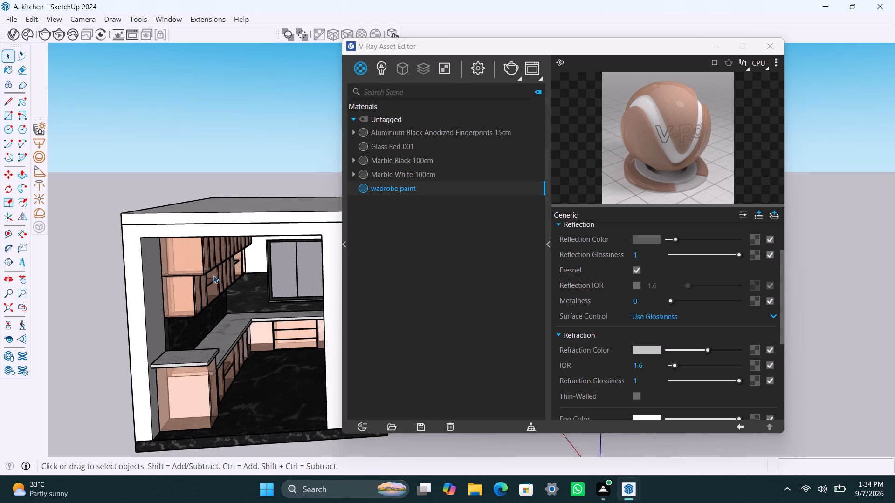
scroll(221, 284, "up", 4)
scroll(247, 374, "up", 1)
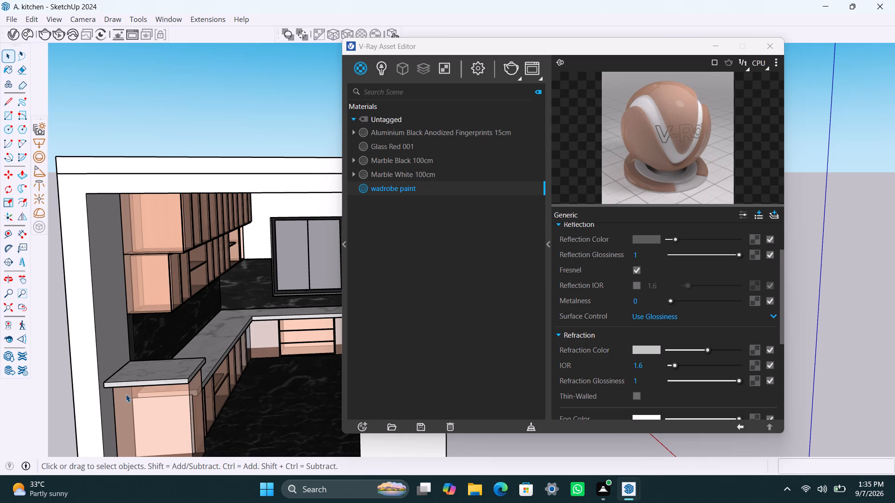
scroll(202, 300, "down", 9)
scroll(220, 281, "up", 7)
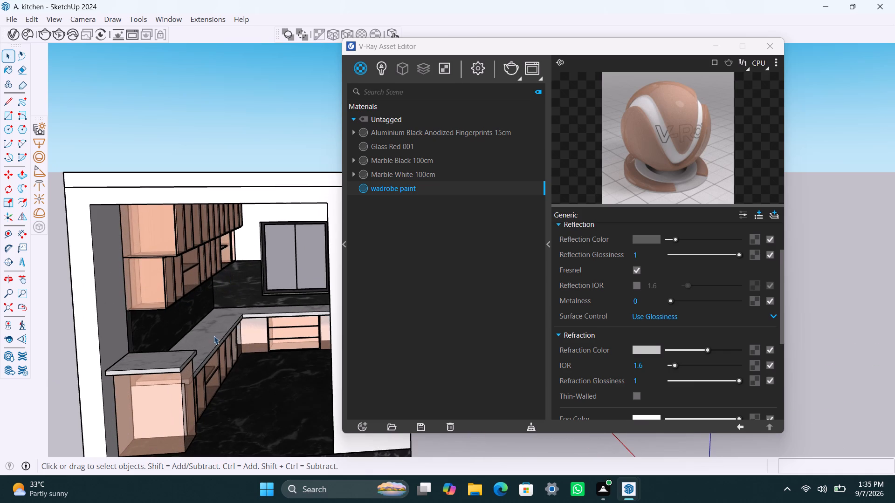
middle_click_drag(209, 337, 201, 343)
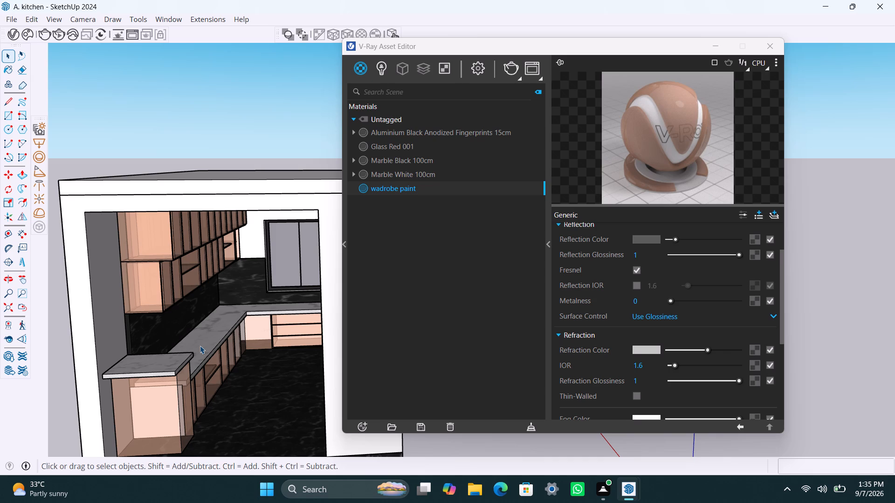
scroll(203, 283, "down", 4)
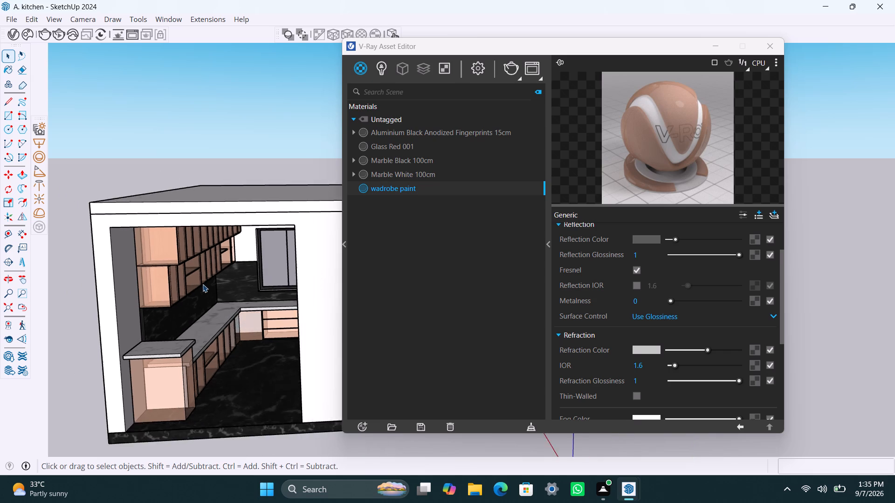
scroll(203, 284, "up", 7)
scroll(159, 306, "down", 3)
middle_click_drag(165, 314, 139, 270)
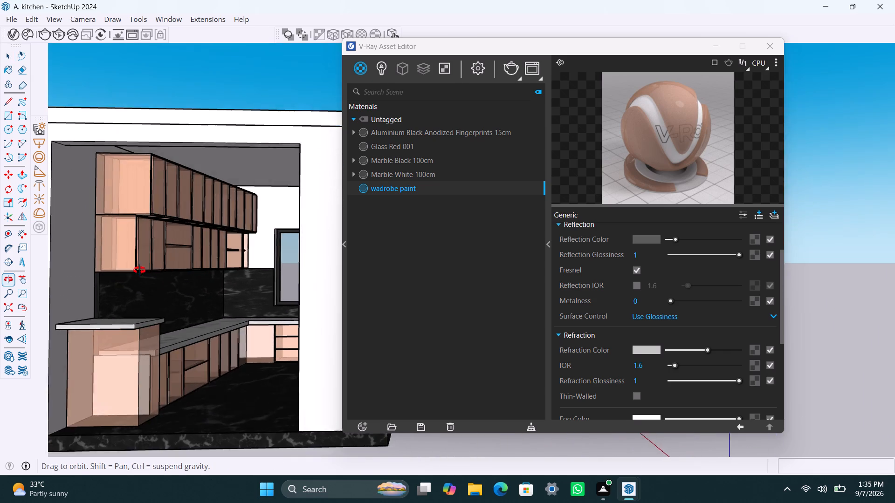
middle_click_drag(139, 270, 133, 269)
scroll(73, 232, "down", 4)
middle_click_drag(98, 231, 137, 234)
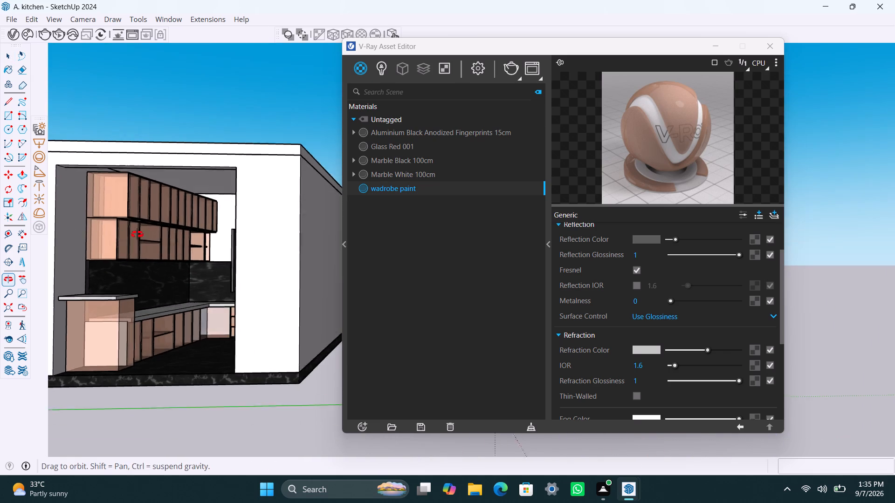
middle_click_drag(137, 234, 172, 234)
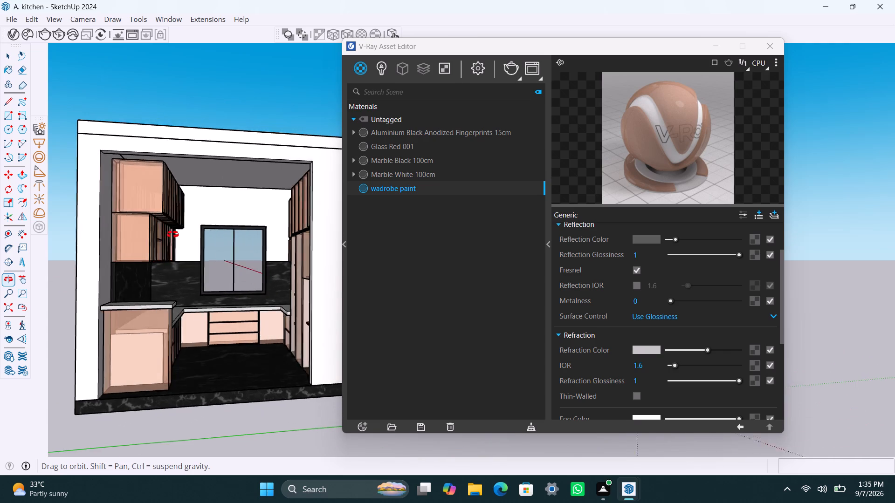
middle_click_drag(172, 234, 169, 234)
Examine the window wall, ceiling and side walls of the kitchen together with the painted cabinets.
scroll(168, 223, "down", 5)
scroll(180, 229, "up", 6)
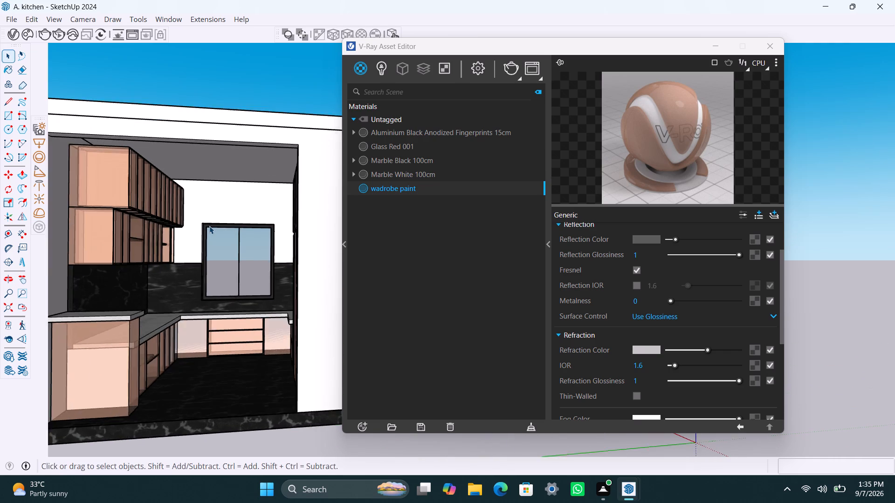
scroll(209, 226, "up", 1)
scroll(211, 227, "down", 5)
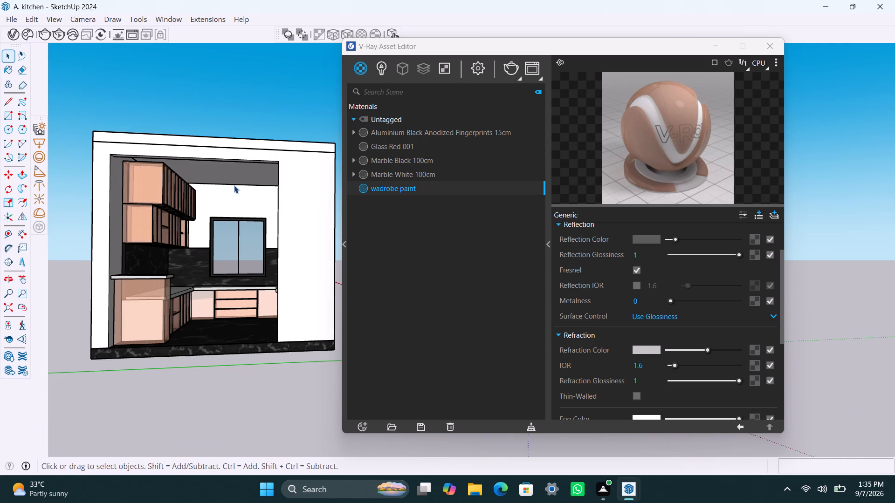
scroll(234, 184, "down", 5)
middle_click_drag(234, 197, 217, 235)
scroll(224, 211, "up", 6)
middle_click_drag(236, 197, 243, 198)
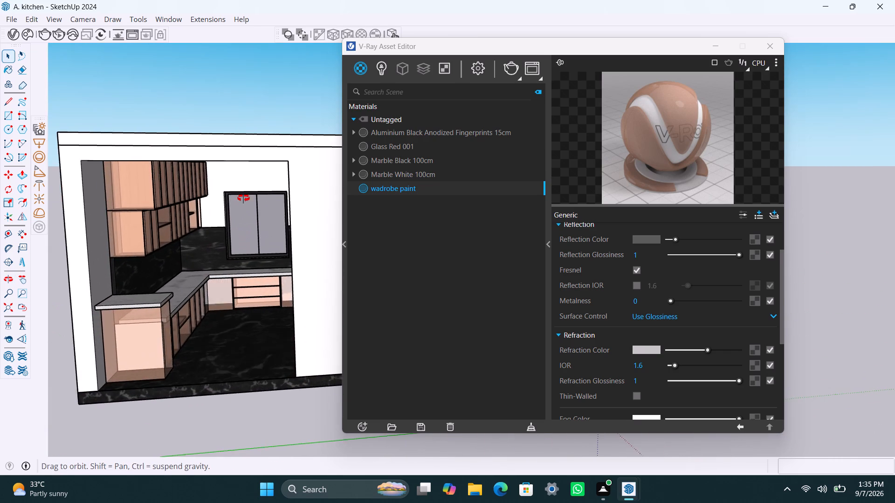
middle_click_drag(243, 198, 270, 178)
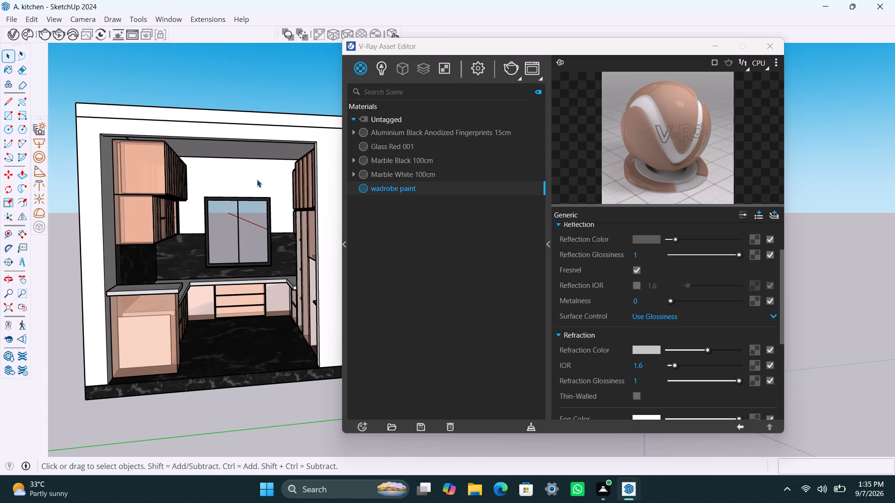
scroll(256, 182, "down", 1)
scroll(256, 182, "up", 3)
scroll(259, 167, "down", 4)
scroll(265, 164, "up", 3)
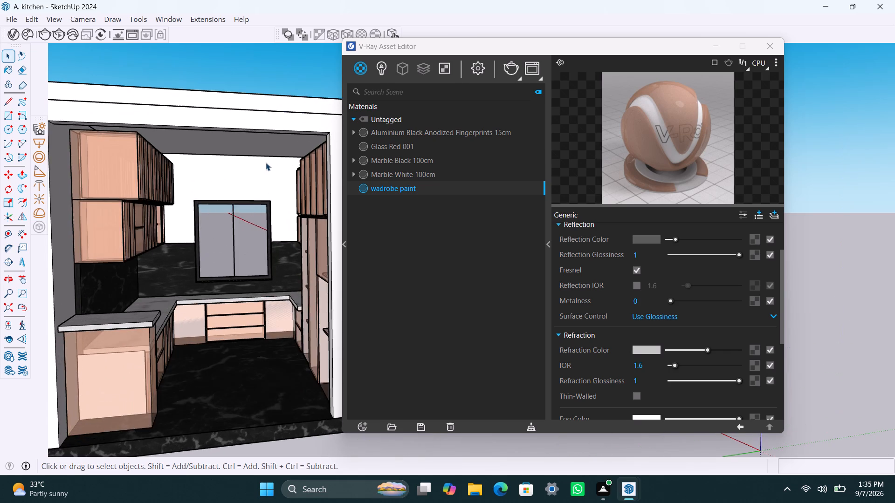
middle_click_drag(269, 161, 219, 156)
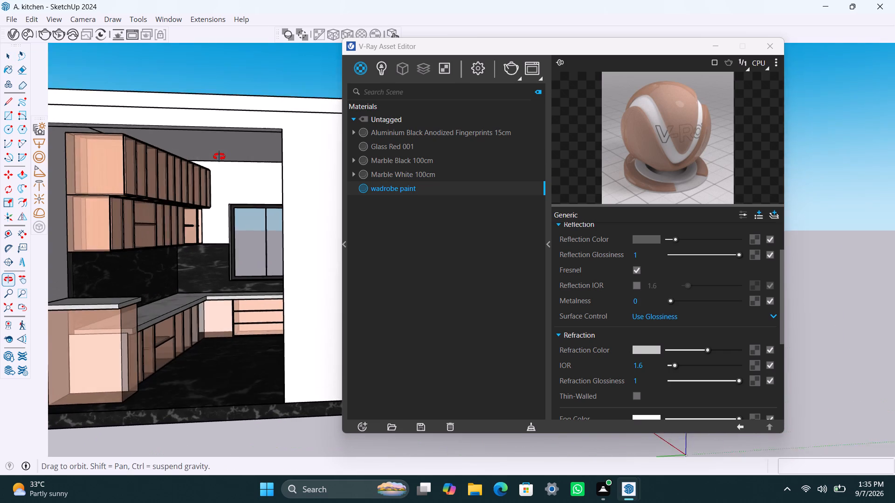
middle_click_drag(219, 156, 187, 171)
scroll(194, 170, "down", 5)
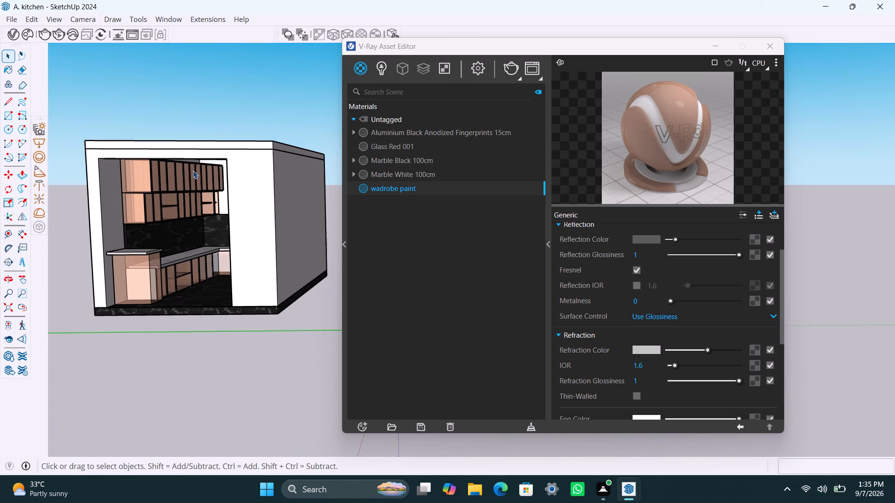
scroll(197, 175, "down", 1)
middle_click_drag(214, 212, 281, 224, "shift")
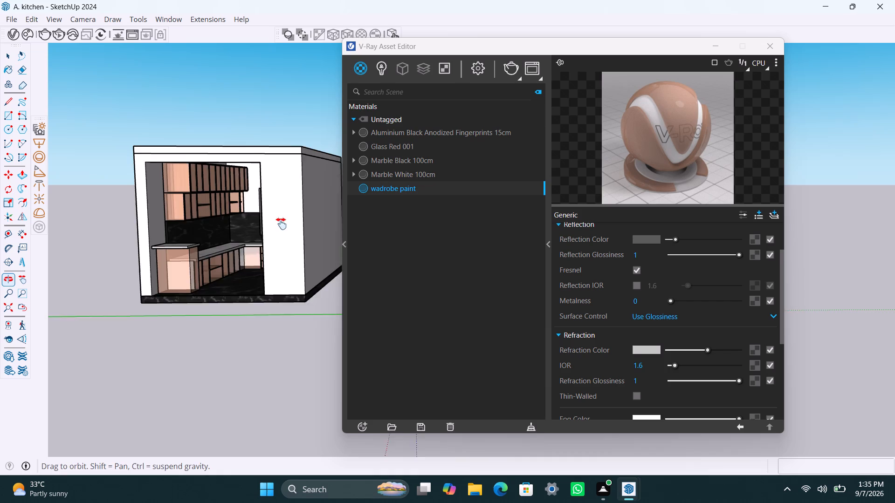
middle_click_drag(281, 224, 297, 226, "shift")
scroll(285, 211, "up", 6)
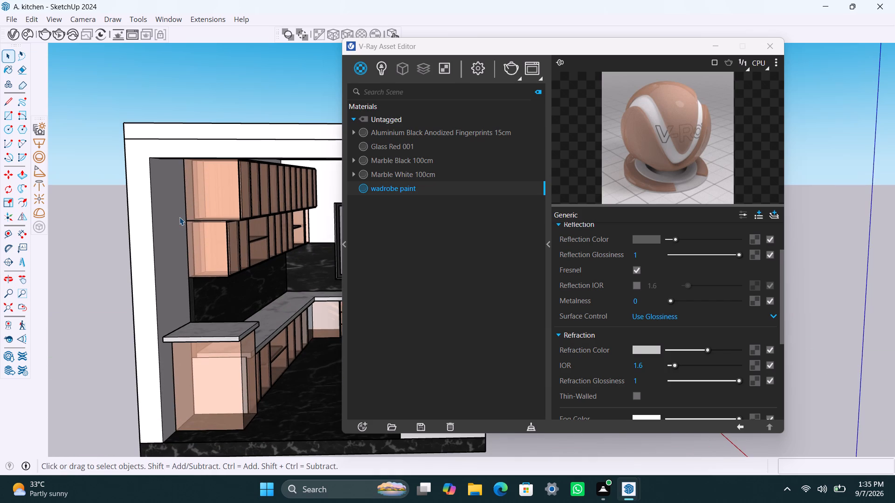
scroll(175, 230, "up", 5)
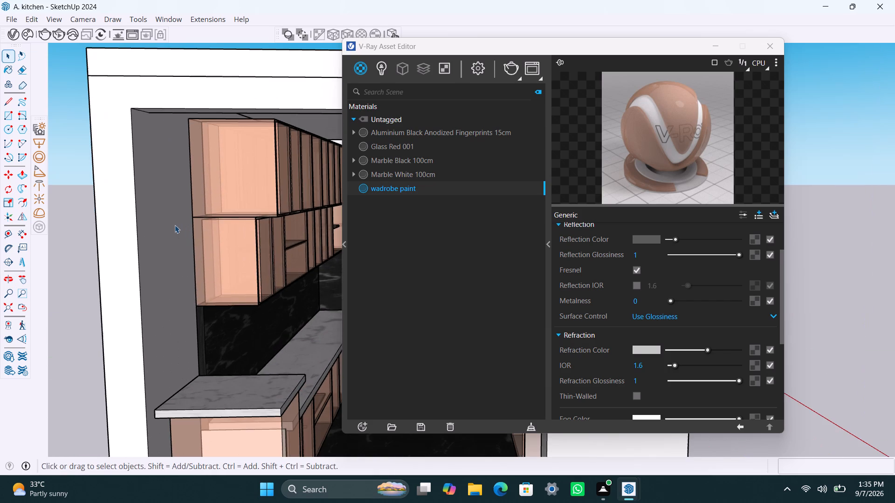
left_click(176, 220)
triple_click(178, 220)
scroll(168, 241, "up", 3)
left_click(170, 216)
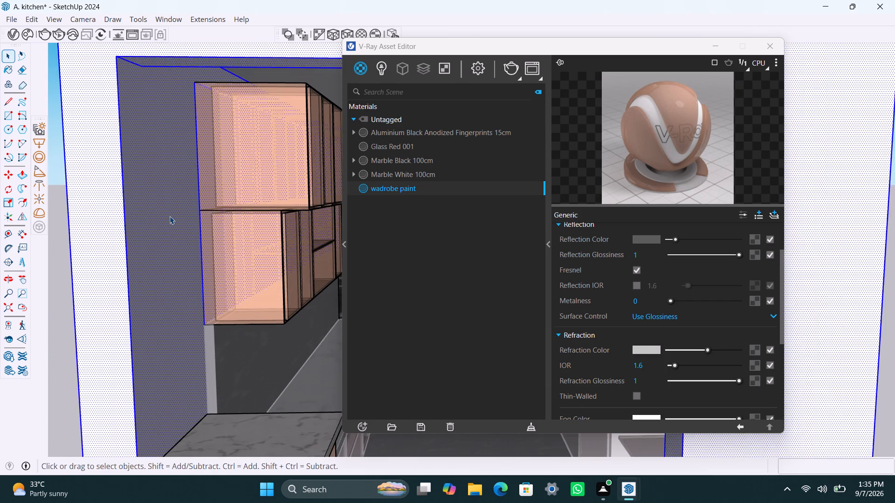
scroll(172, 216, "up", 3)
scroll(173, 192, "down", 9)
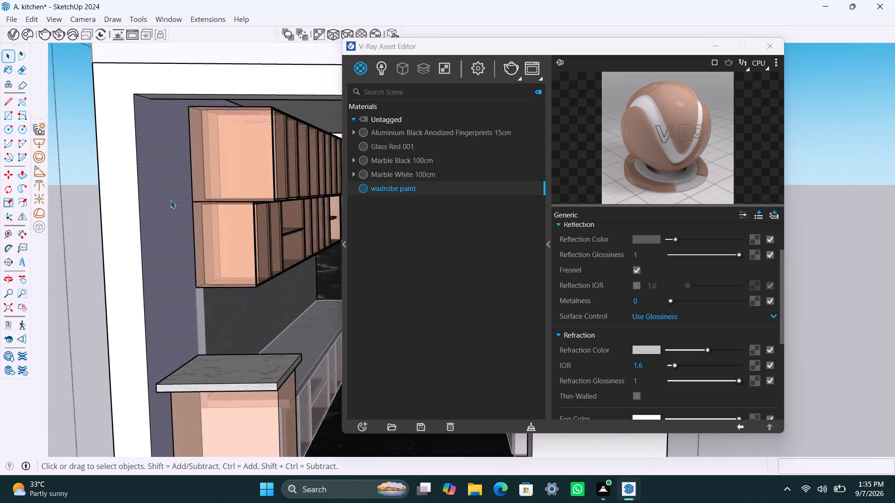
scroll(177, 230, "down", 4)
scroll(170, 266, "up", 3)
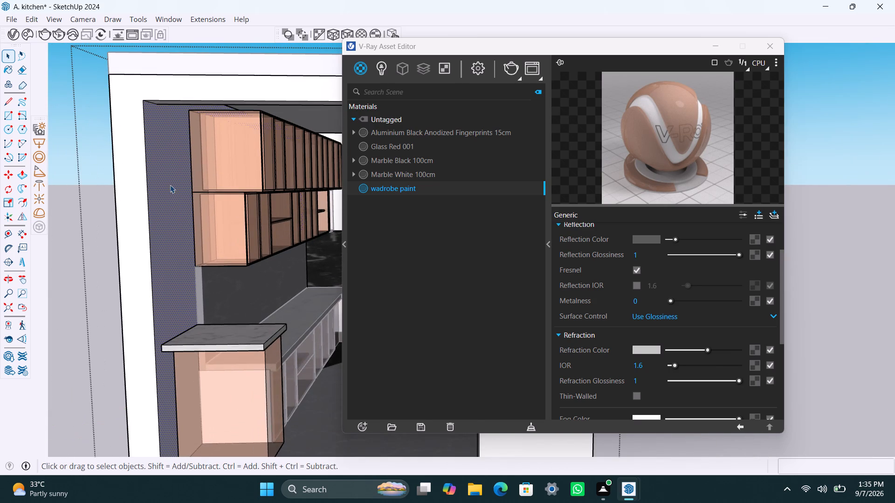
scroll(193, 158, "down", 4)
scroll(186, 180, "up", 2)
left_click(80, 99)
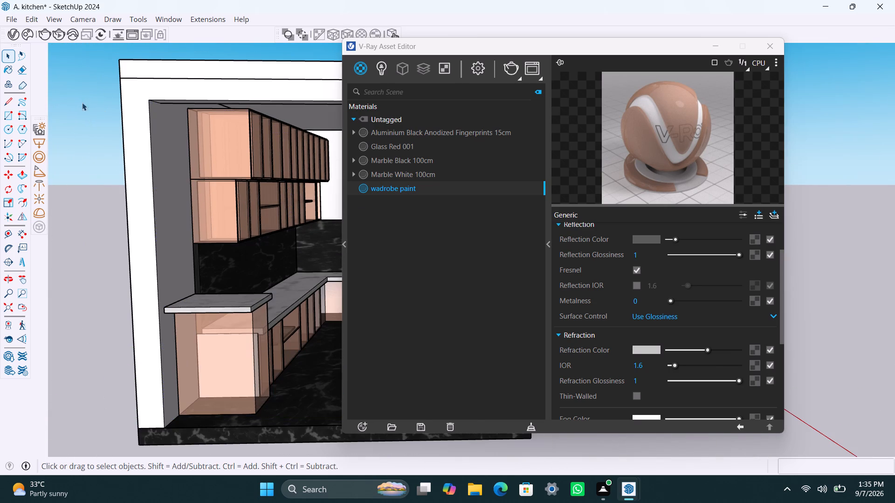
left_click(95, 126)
Examine the kitchen interior from outside the opening, covering the side wall, wall cabinets and base cabinets.
scroll(133, 175, "down", 10)
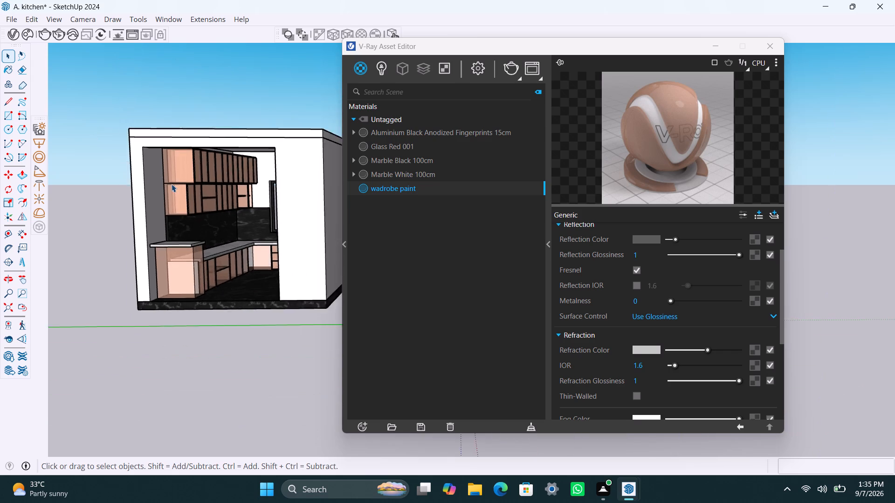
scroll(172, 184, "up", 4)
middle_click_drag(213, 209, 235, 216)
scroll(228, 180, "up", 1)
middle_click_drag(237, 177, 250, 180)
scroll(237, 177, "up", 1)
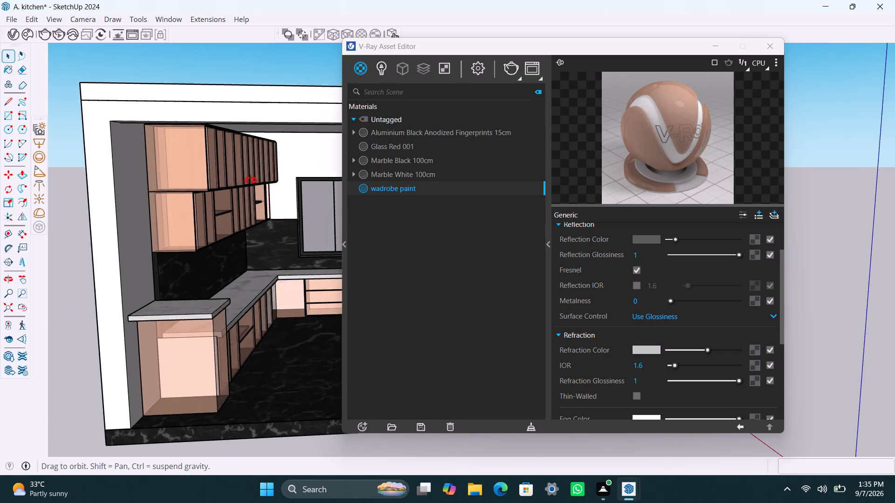
middle_click_drag(250, 180, 194, 171)
scroll(175, 180, "down", 3)
scroll(166, 187, "up", 2)
middle_click_drag(216, 190, 217, 190)
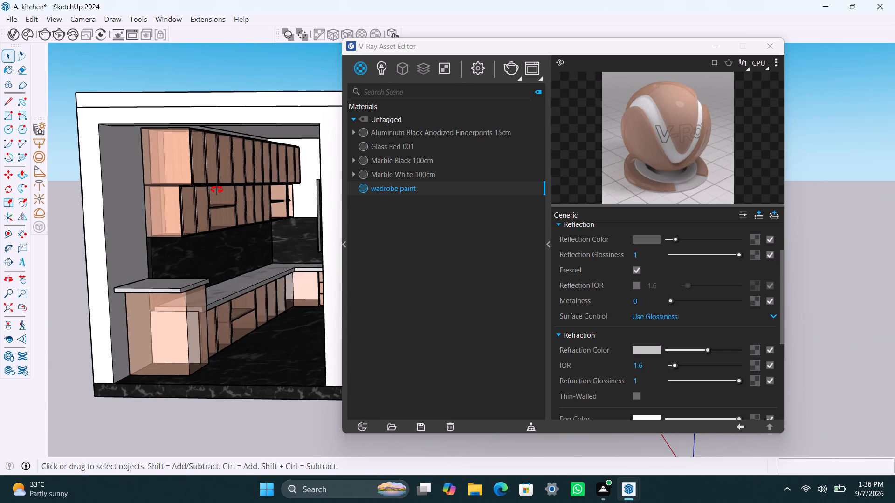
middle_click_drag(217, 190, 248, 165)
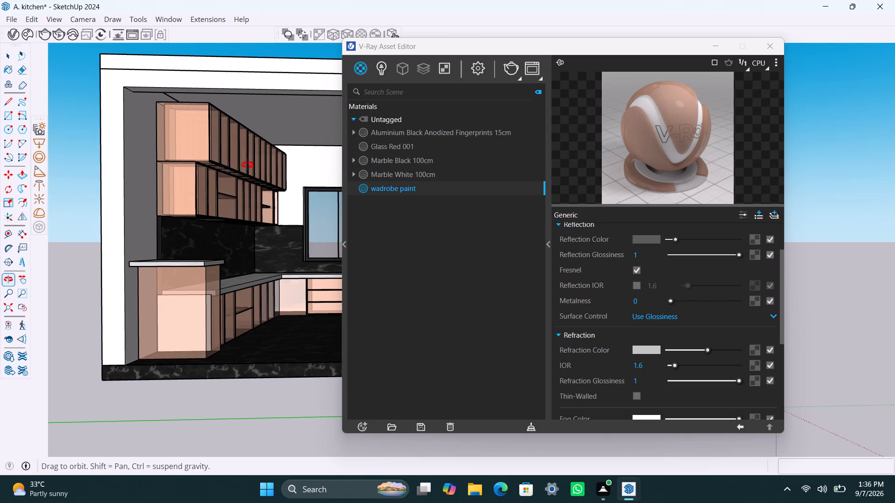
Examine the painted wall cabinets, base cabinets and ceiling of the kitchen from outside the room opening.
middle_click_drag(248, 165, 243, 165)
scroll(190, 159, "down", 3)
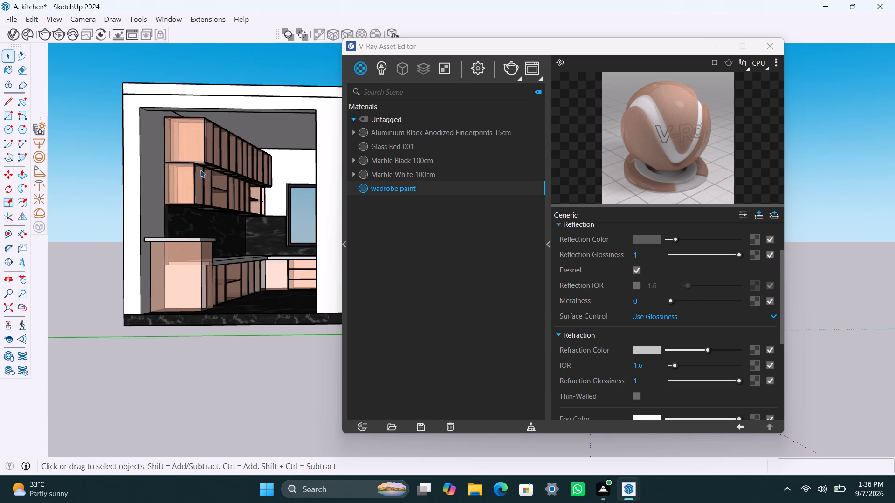
scroll(224, 136, "up", 1)
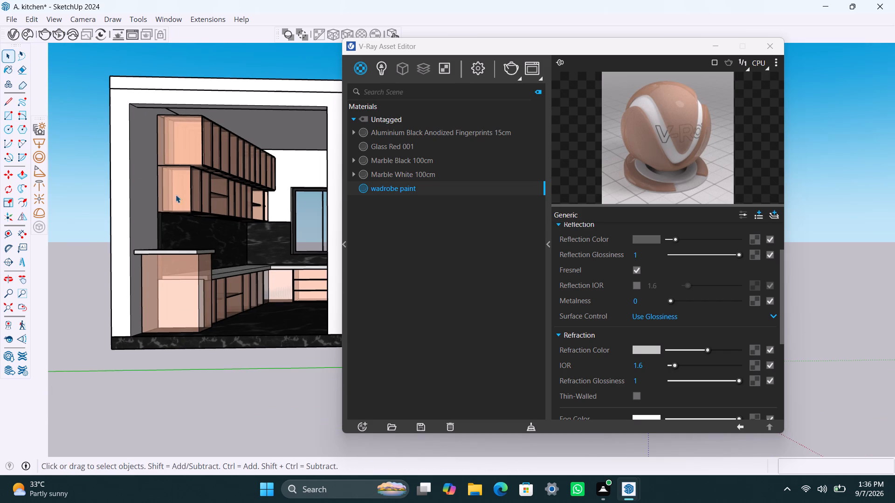
middle_click_drag(191, 187, 193, 208)
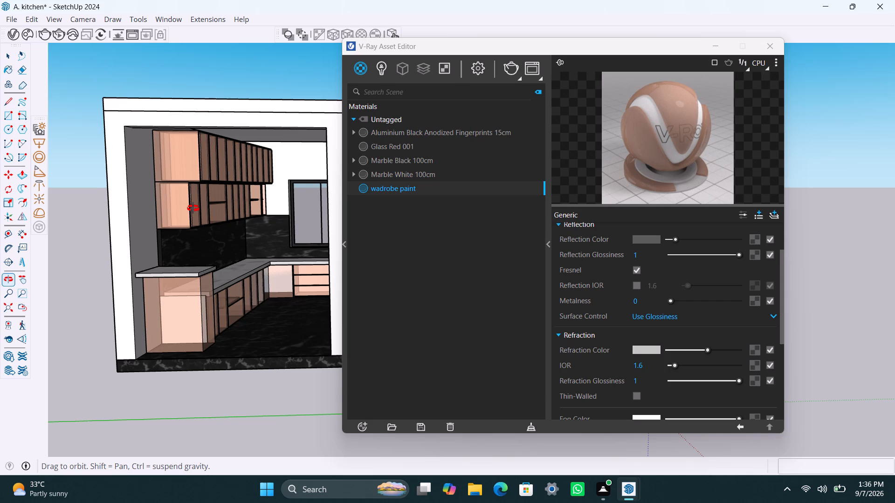
middle_click_drag(193, 208, 238, 189)
middle_click_drag(231, 67, 223, 80)
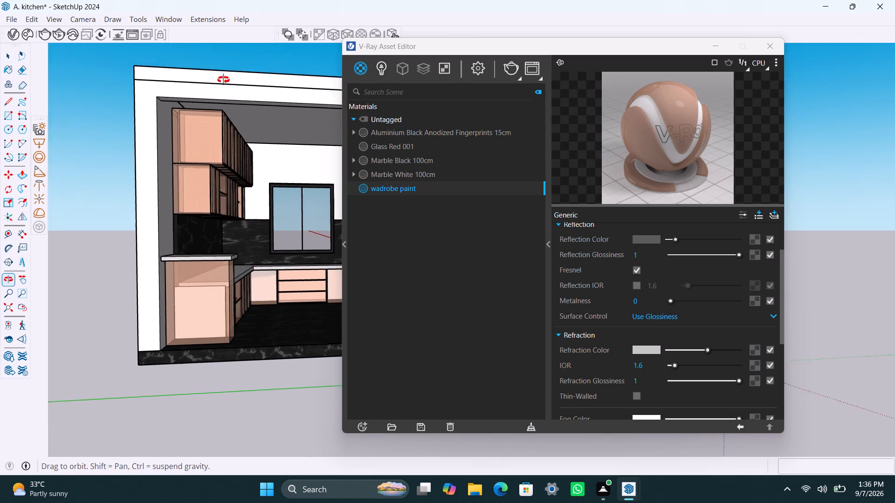
middle_click_drag(223, 80, 222, 81)
scroll(248, 124, "up", 2)
middle_click_drag(247, 103, 248, 103)
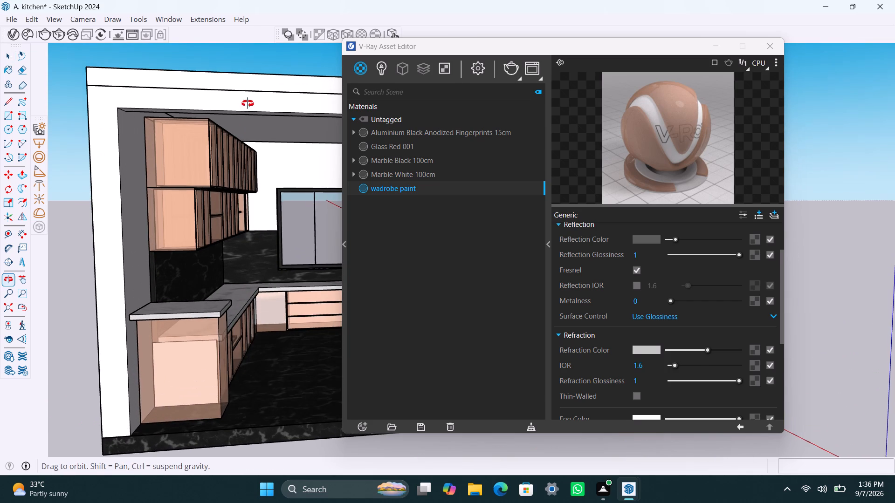
middle_click_drag(248, 103, 227, 105)
scroll(226, 104, "down", 4)
scroll(225, 105, "up", 1)
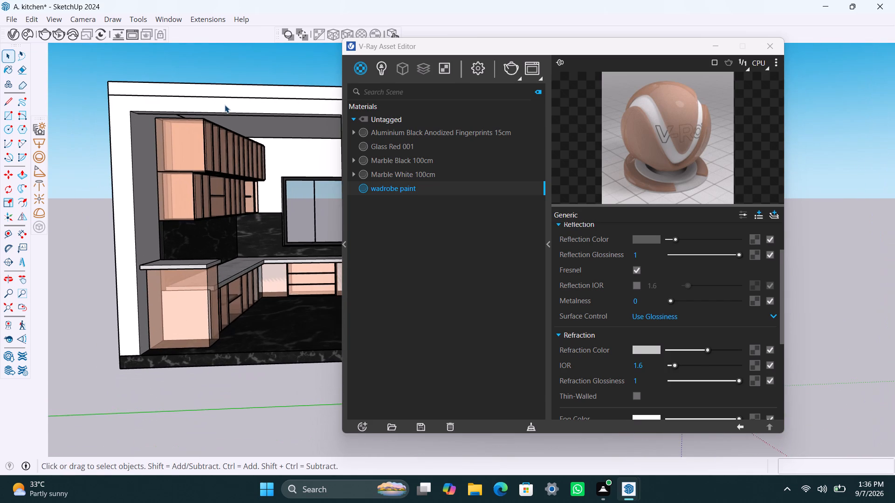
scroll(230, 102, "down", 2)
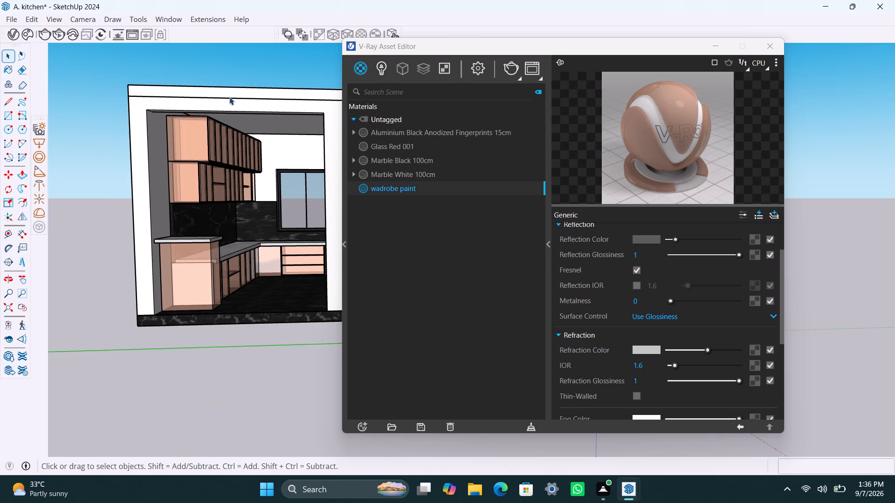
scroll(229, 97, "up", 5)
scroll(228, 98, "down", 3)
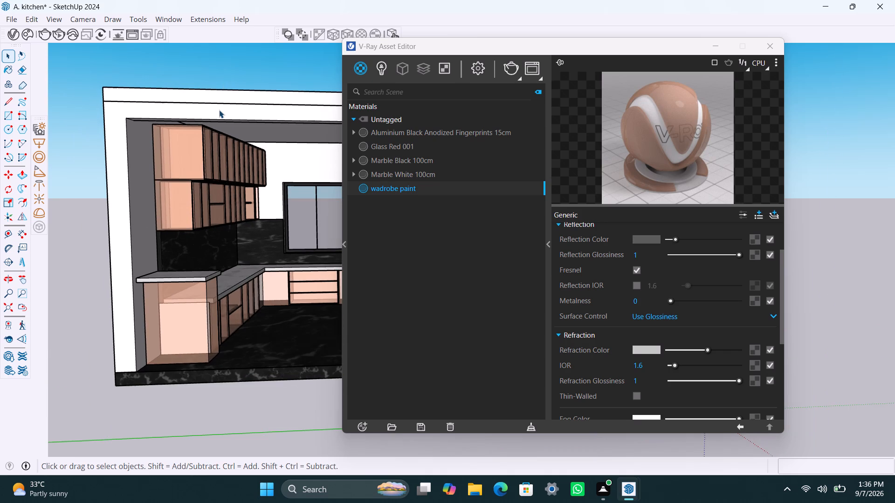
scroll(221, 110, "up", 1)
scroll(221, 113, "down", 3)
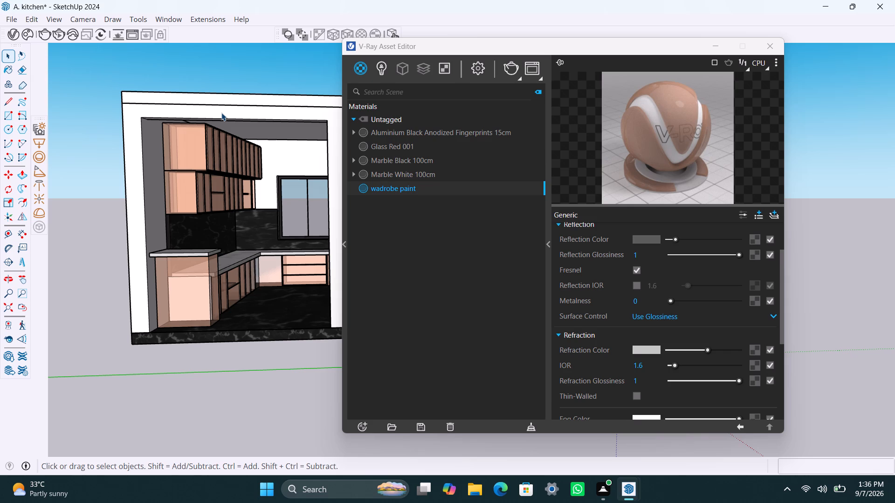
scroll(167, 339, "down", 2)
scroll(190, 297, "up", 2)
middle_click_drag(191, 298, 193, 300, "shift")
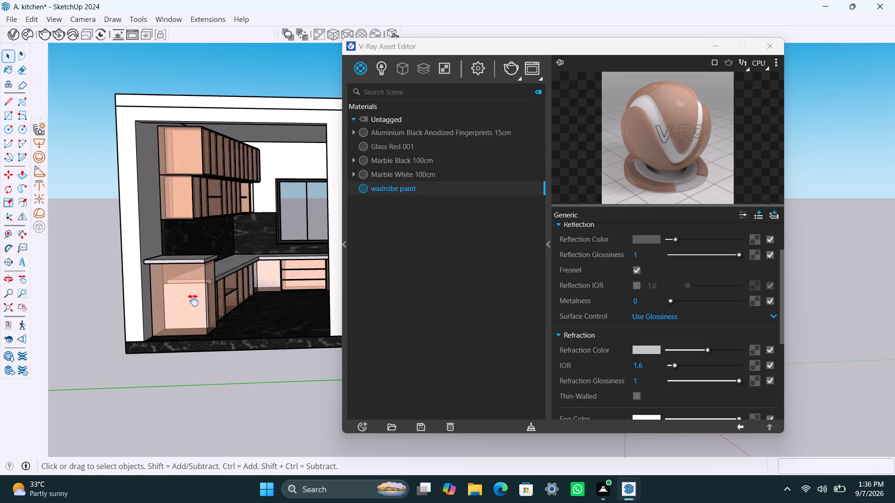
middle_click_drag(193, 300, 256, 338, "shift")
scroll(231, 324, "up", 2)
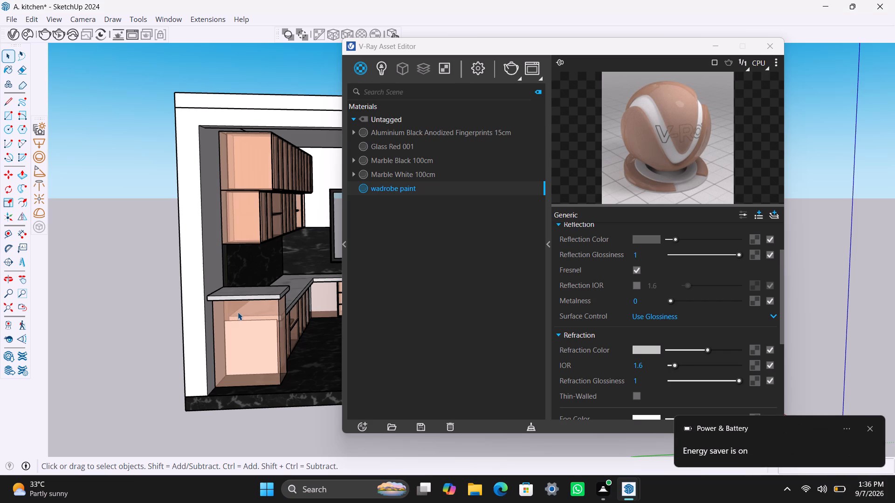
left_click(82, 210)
Minimize the V-Ray Asset Editor to uncover the whole kitchen model.
left_click(716, 48)
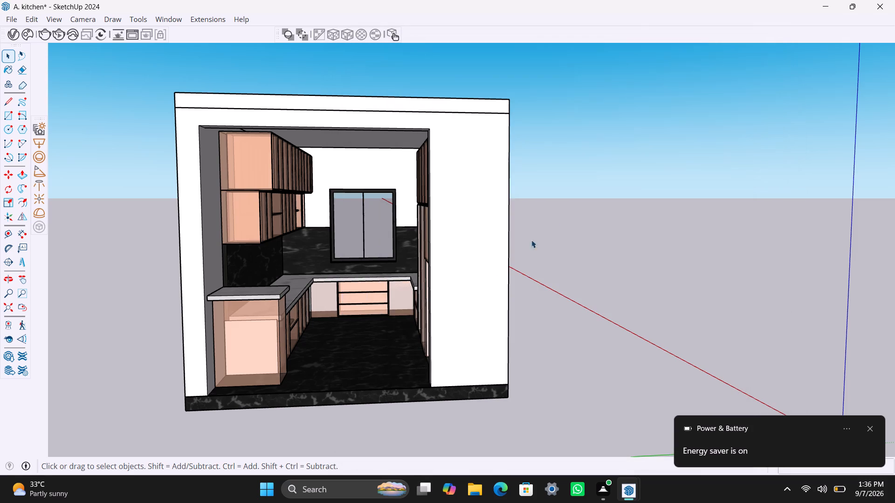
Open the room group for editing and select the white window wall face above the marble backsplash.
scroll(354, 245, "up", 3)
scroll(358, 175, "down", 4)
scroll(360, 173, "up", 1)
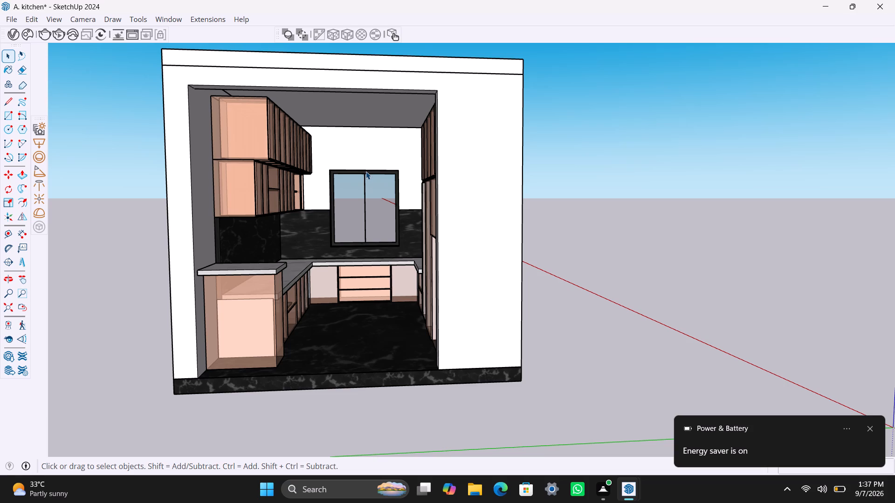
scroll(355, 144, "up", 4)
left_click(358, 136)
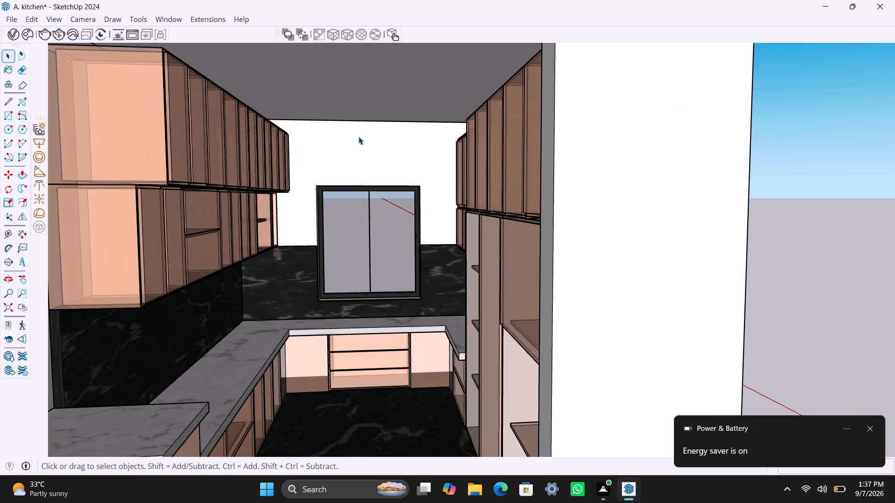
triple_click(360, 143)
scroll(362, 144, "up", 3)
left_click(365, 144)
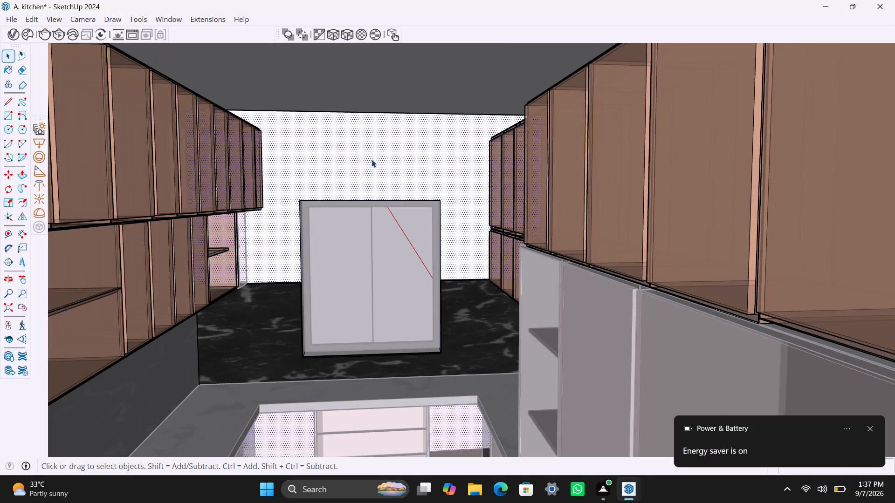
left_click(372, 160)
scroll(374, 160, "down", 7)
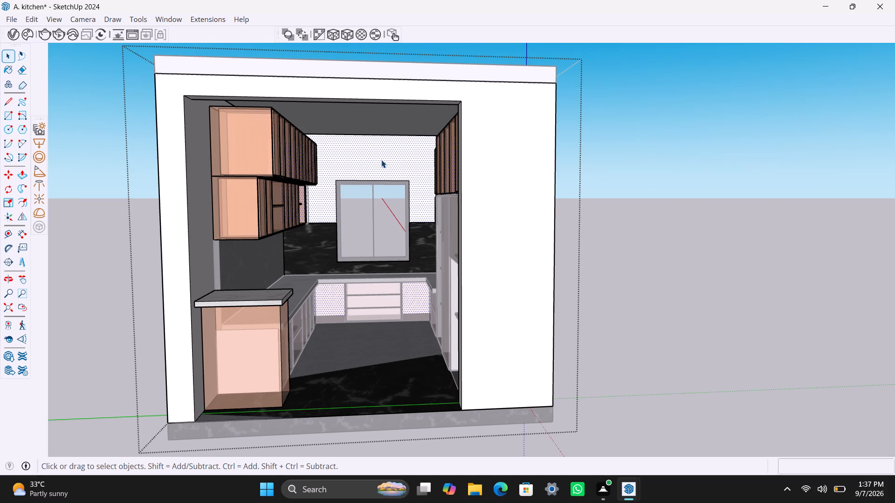
Examine the selected window wall between the wall cabinets through the room opening, and leave the room group.
scroll(382, 160, "up", 1)
scroll(382, 158, "down", 2)
middle_click_drag(382, 156, 358, 157)
scroll(358, 159, "up", 2)
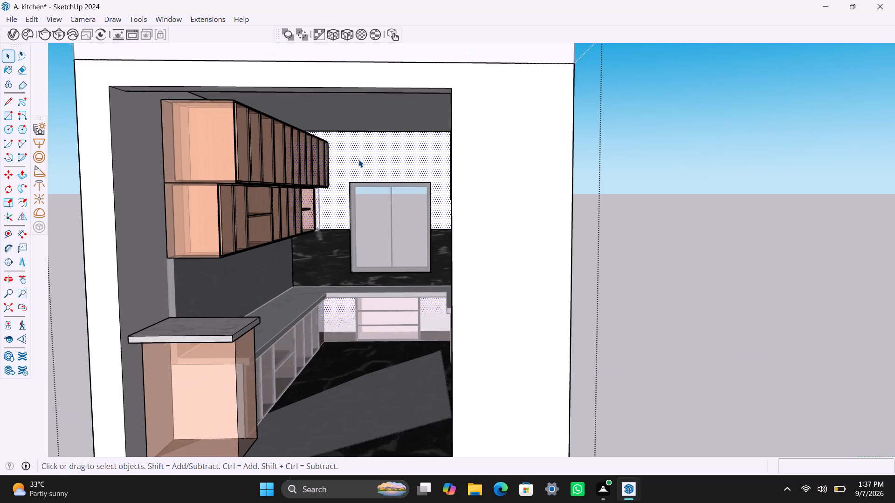
scroll(358, 159, "down", 1)
scroll(398, 145, "up", 3)
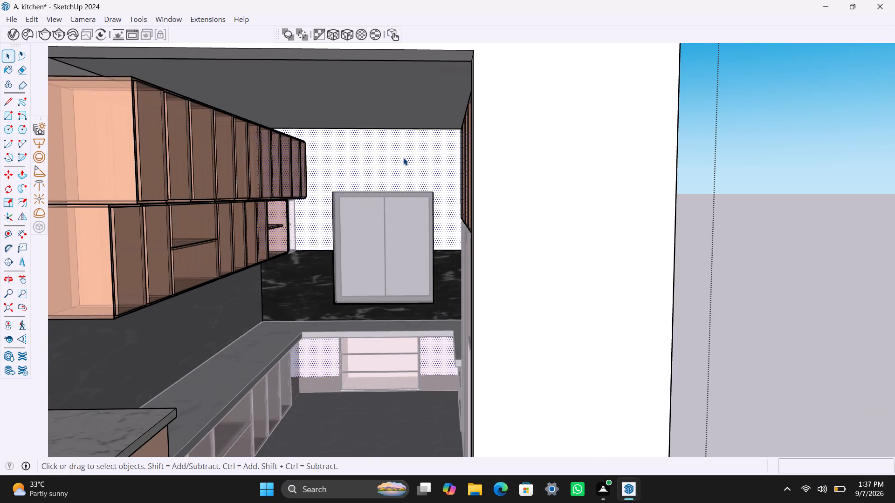
scroll(404, 158, "down", 2)
middle_click_drag(406, 158, 407, 157)
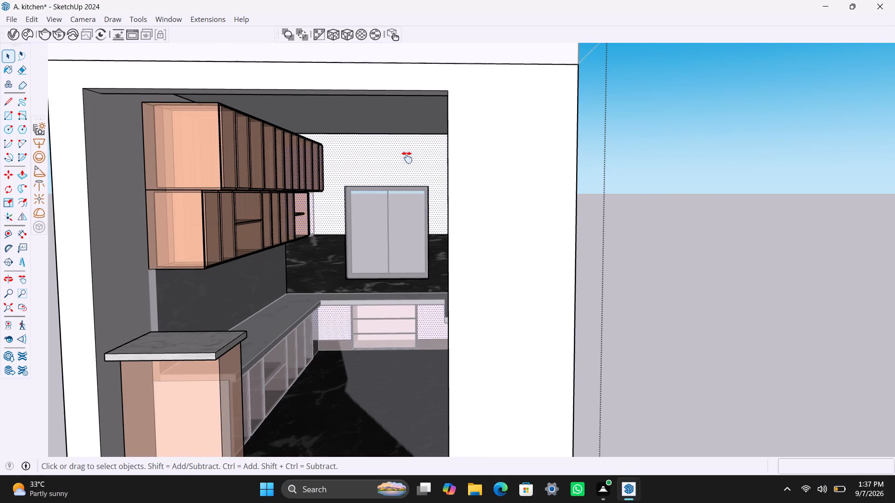
middle_click_drag(407, 157, 487, 176)
scroll(487, 177, "up", 2)
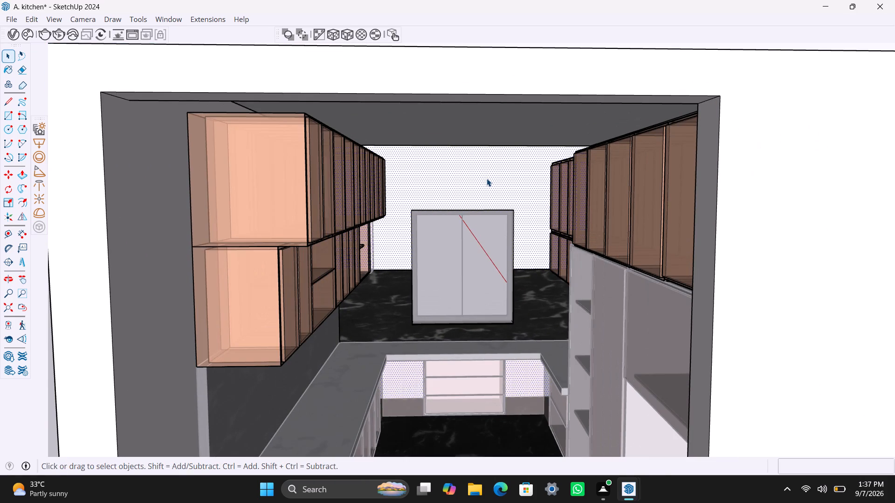
scroll(484, 179, "up", 2)
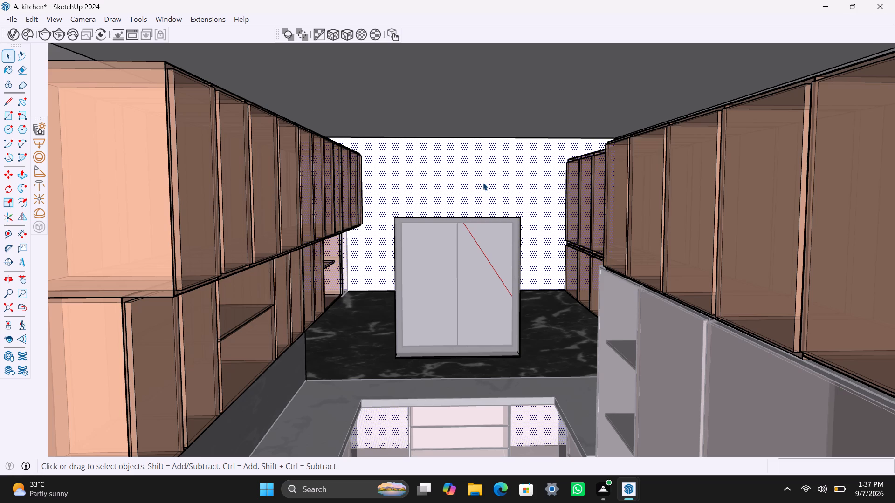
scroll(482, 183, "down", 9)
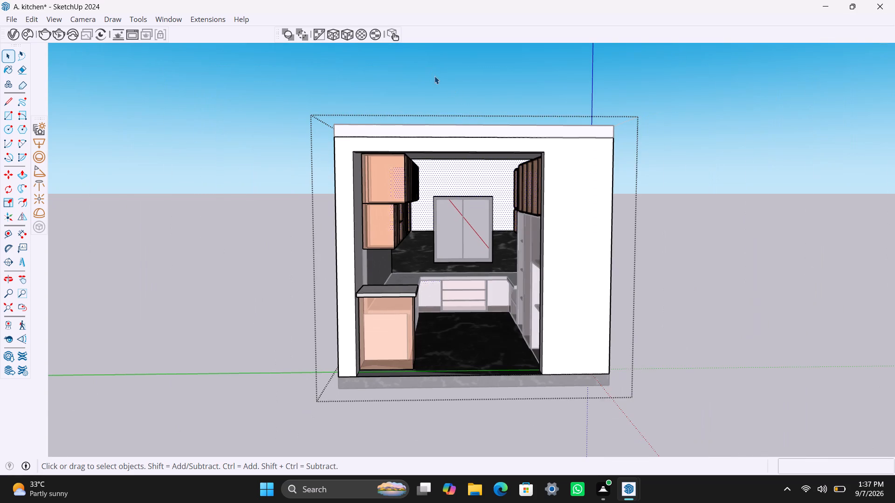
left_click(451, 95)
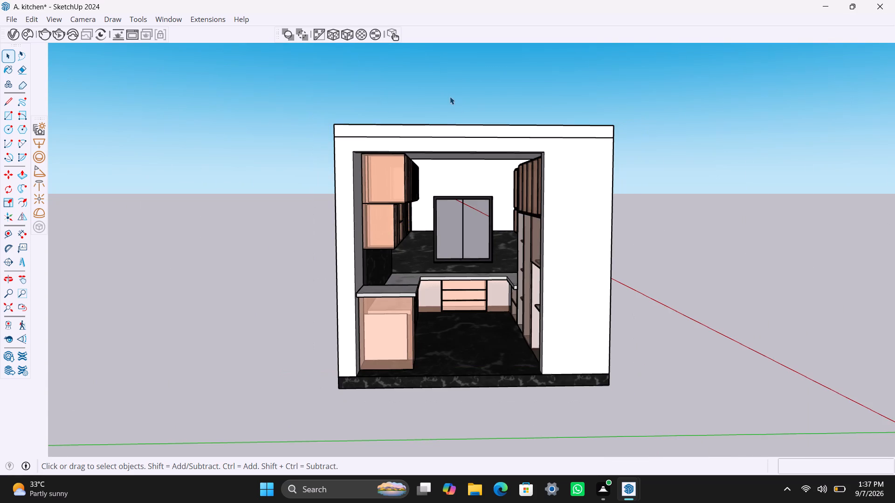
Reopen the room group and select all the connected wall faces and edges from the window wall.
scroll(468, 175, "up", 3)
triple_click(471, 188)
scroll(471, 187, "up", 2)
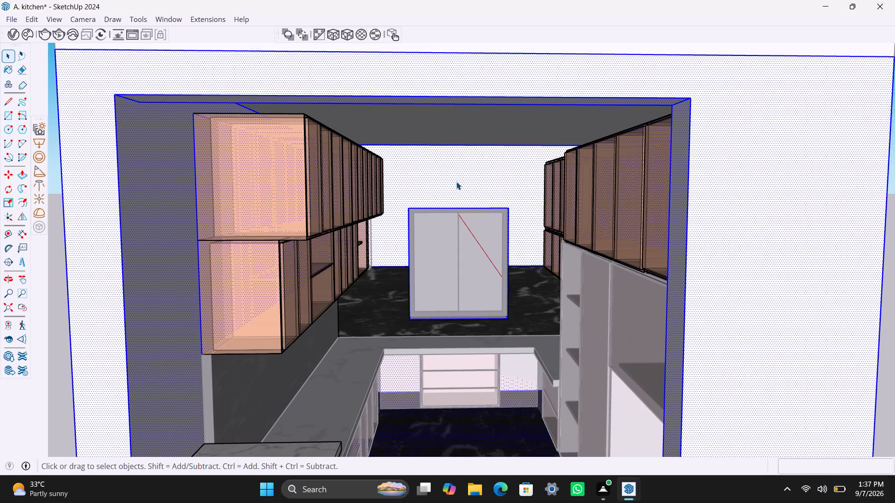
scroll(456, 182, "down", 2)
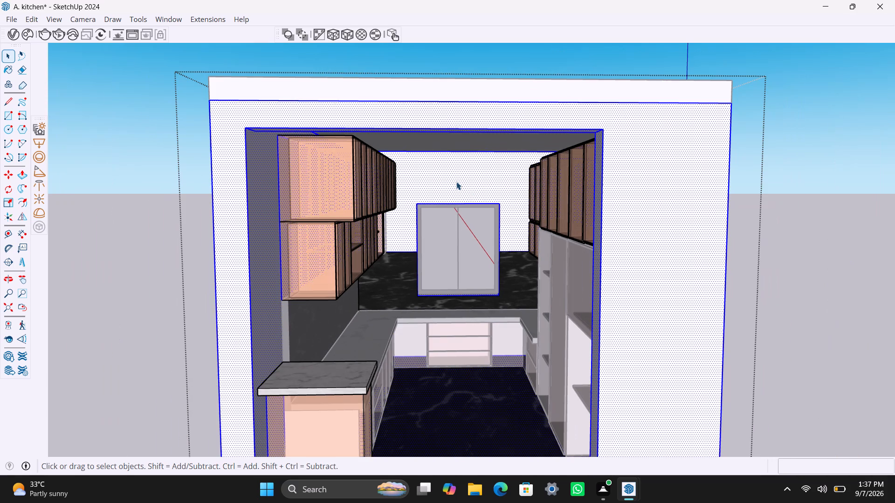
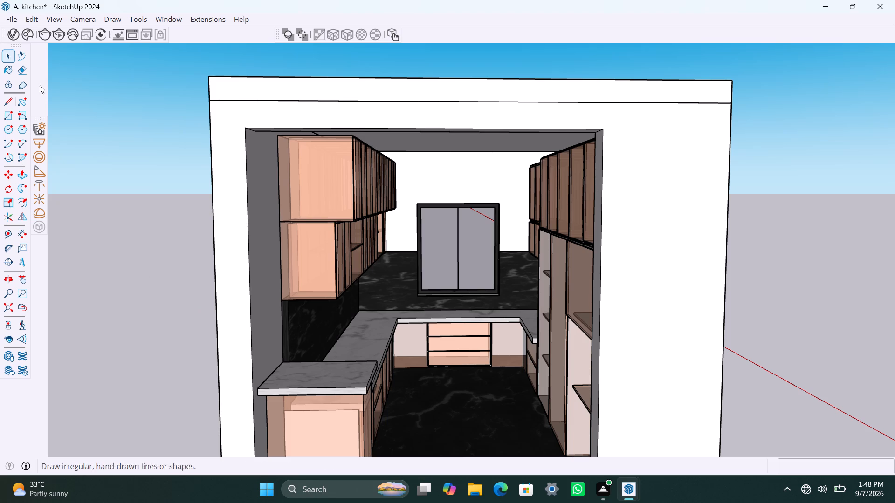
Open the Chaos Cosmos Browser and switch the asset category from Ceramic & porcelain to all Materials.
left_click(27, 34)
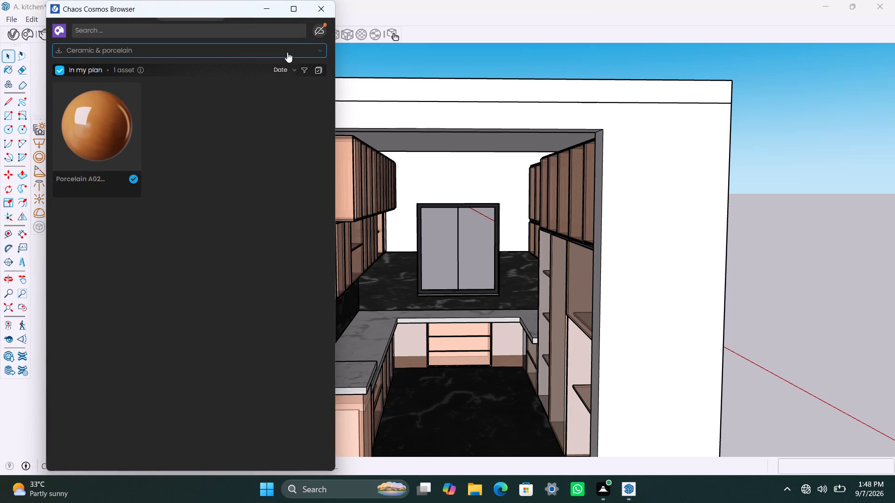
left_click(269, 52)
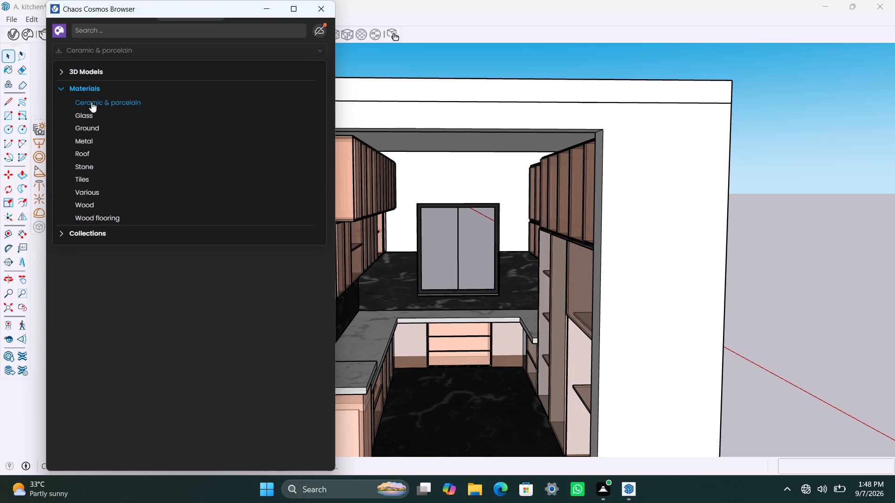
left_click(69, 50)
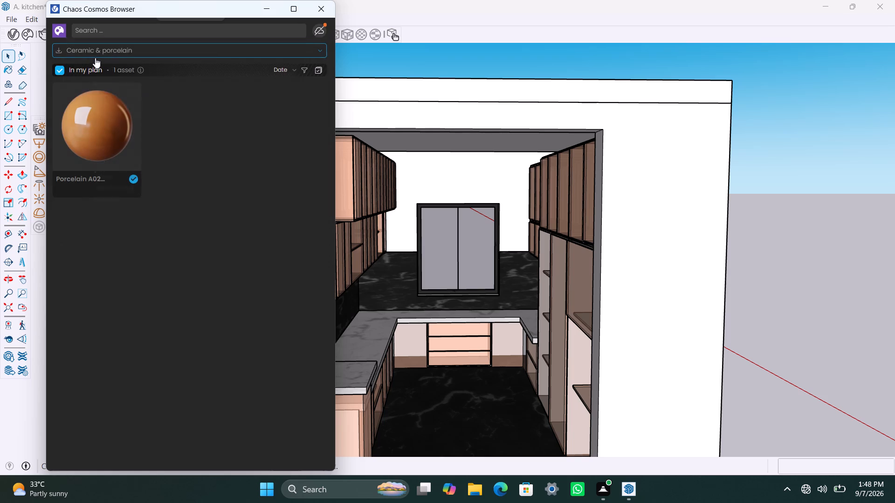
left_click(317, 49)
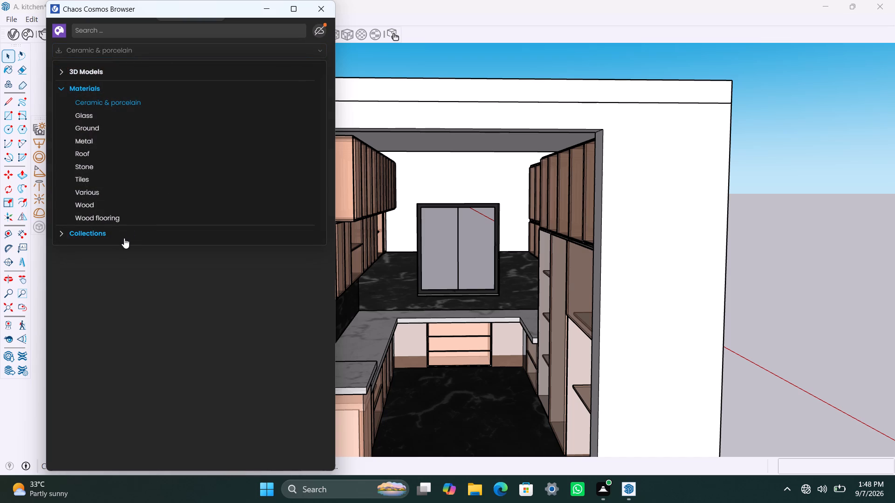
left_click(124, 238)
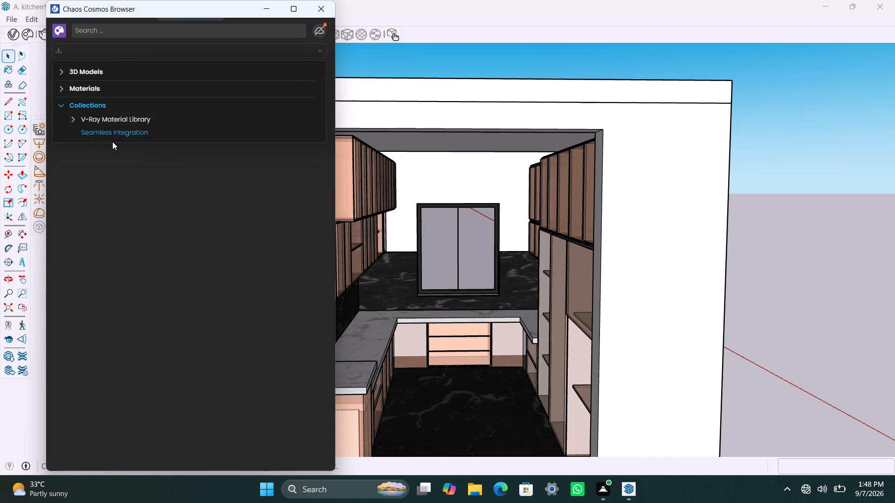
left_click(55, 53)
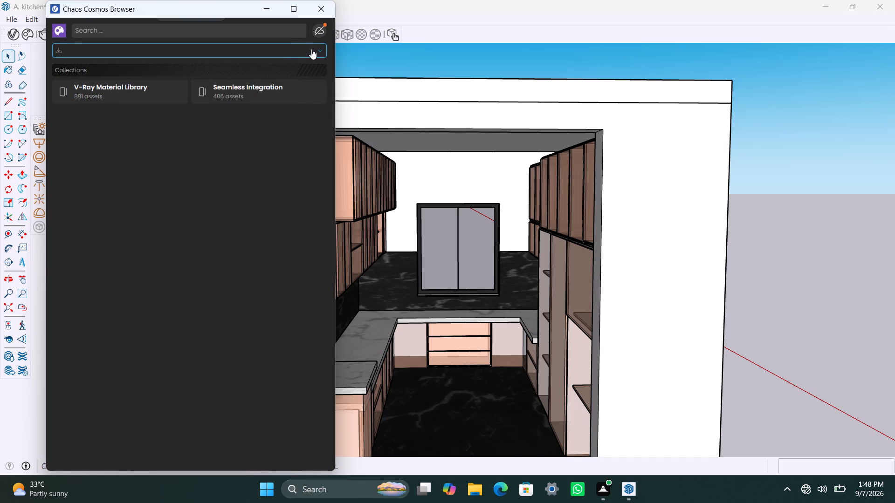
left_click(312, 48)
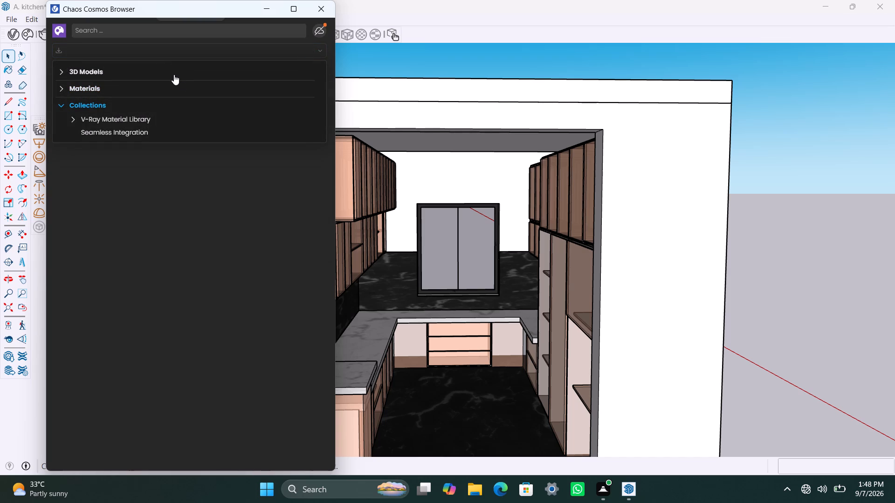
left_click(167, 73)
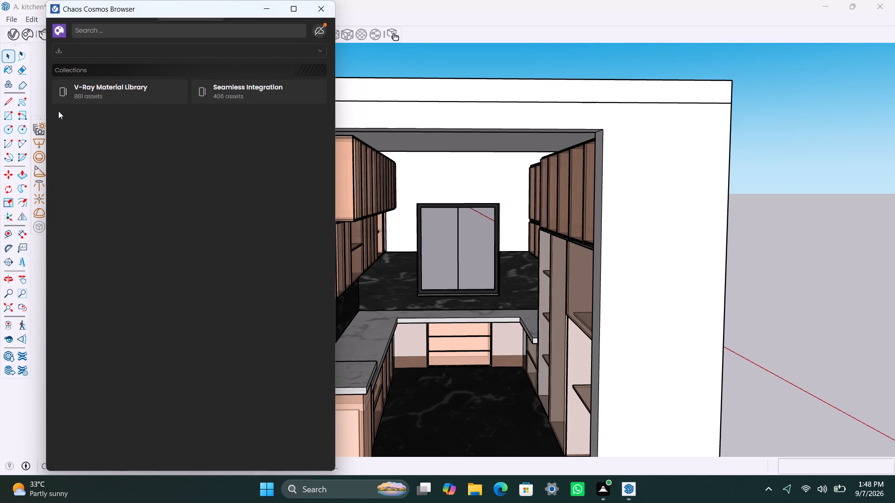
left_click(103, 65)
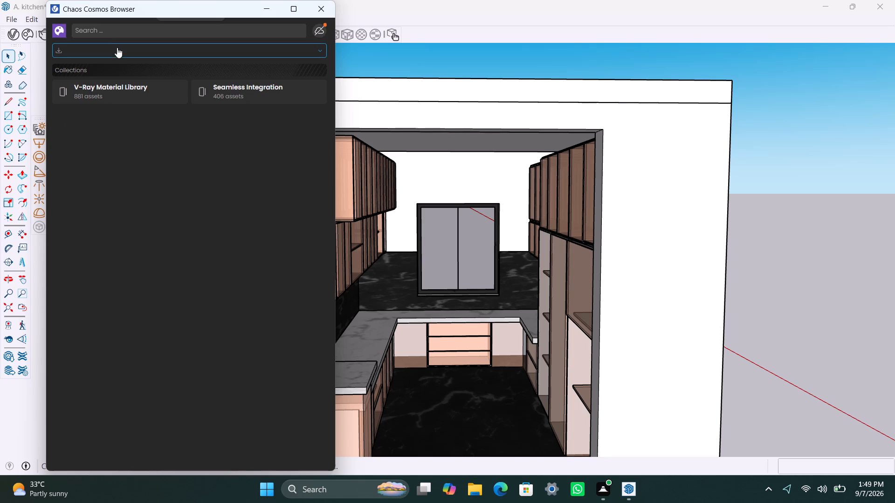
left_click(117, 48)
left_click(101, 88)
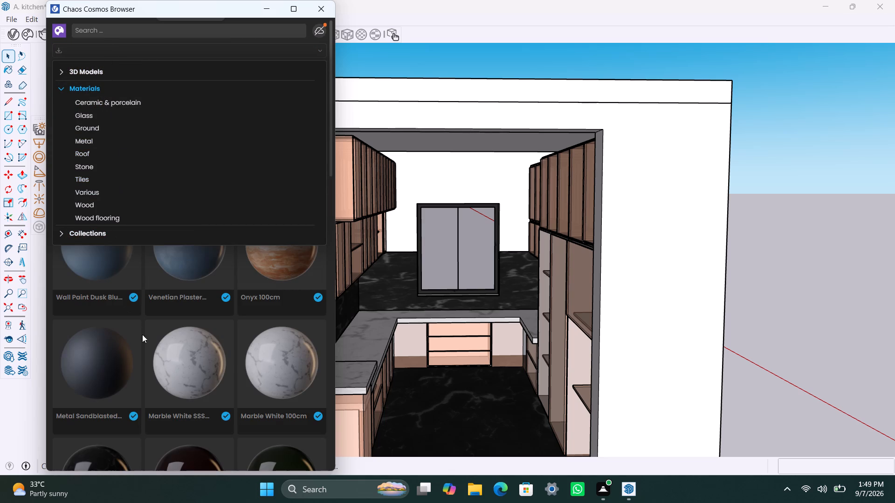
Find Wall Paint Fine Grain 01 Yellow 100cm among the Cosmos materials, import it into the scene, and minimize the browser.
scroll(146, 340, "up", 2)
scroll(286, 324, "up", 3)
scroll(315, 300, "down", 4)
scroll(96, 291, "up", 2)
scroll(95, 290, "down", 4)
scroll(175, 283, "up", 2)
scroll(178, 281, "down", 2)
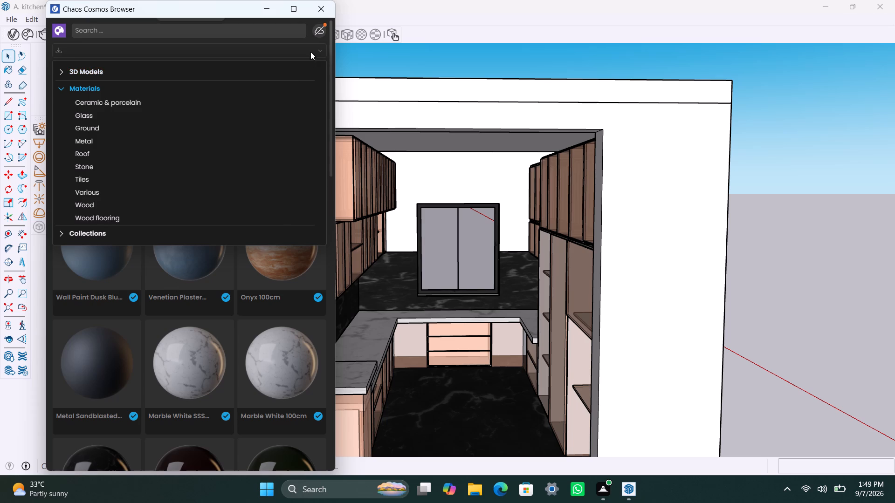
left_click(312, 51)
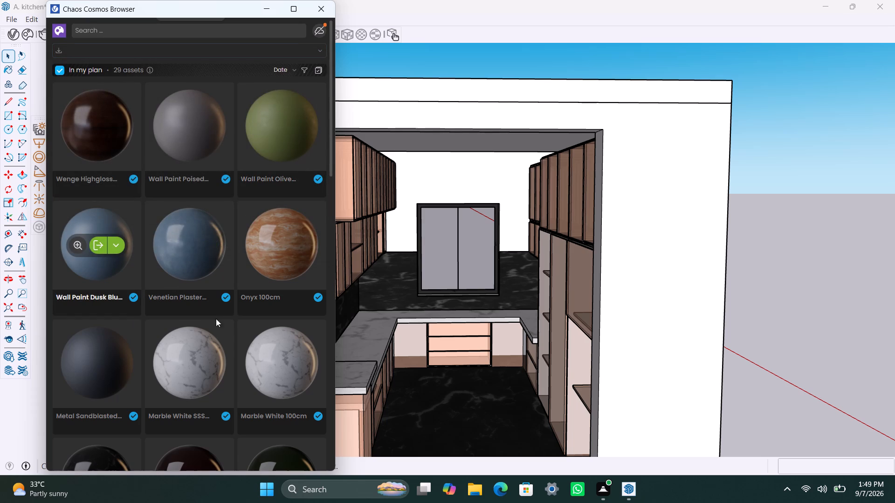
scroll(157, 362, "down", 3)
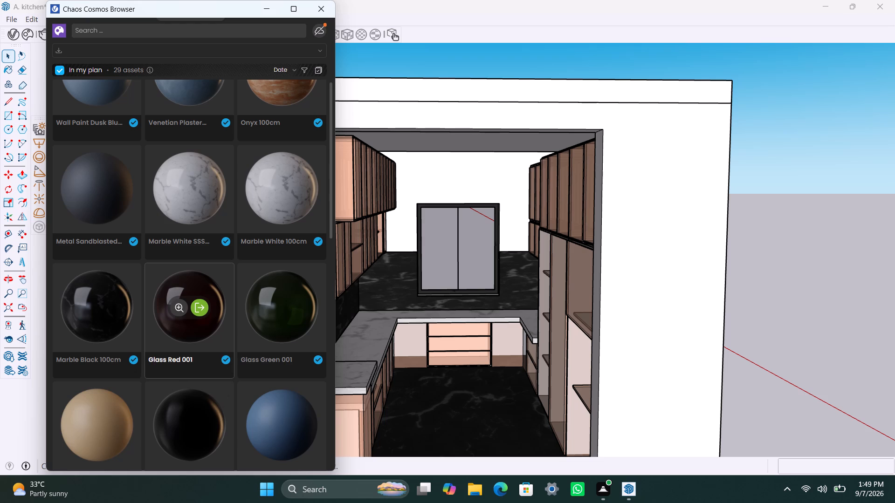
scroll(102, 426, "down", 3)
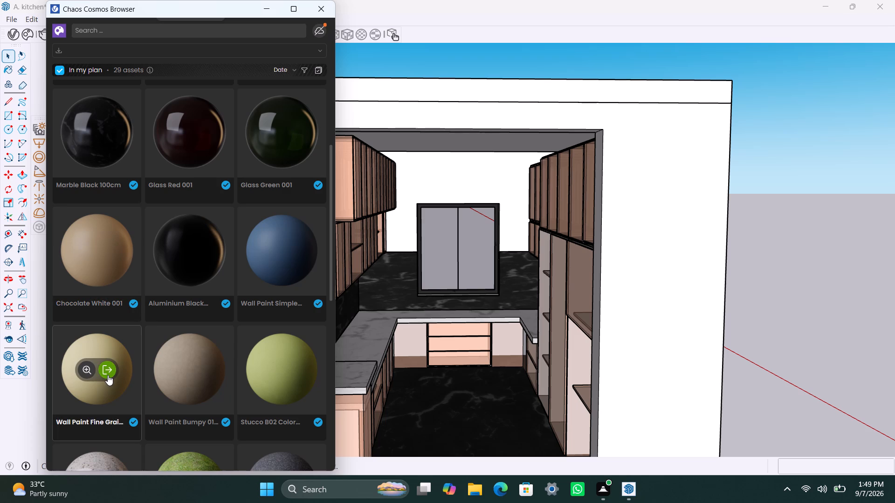
left_click(108, 375)
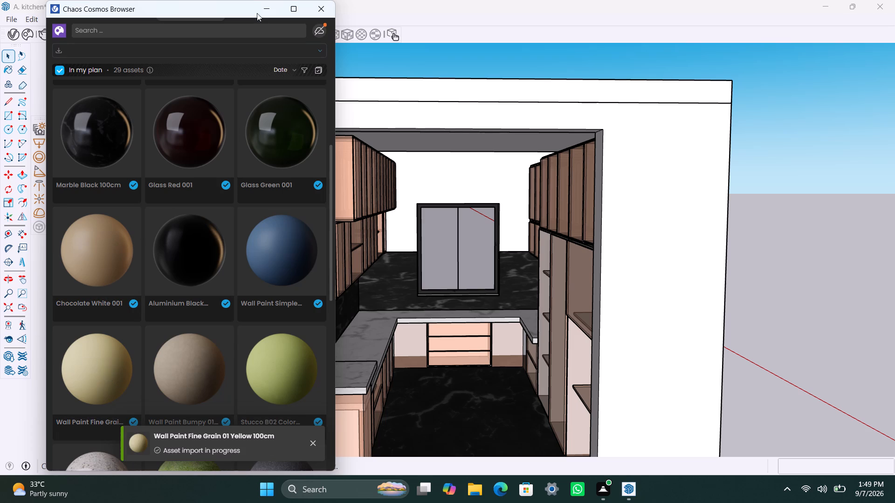
left_click(268, 7)
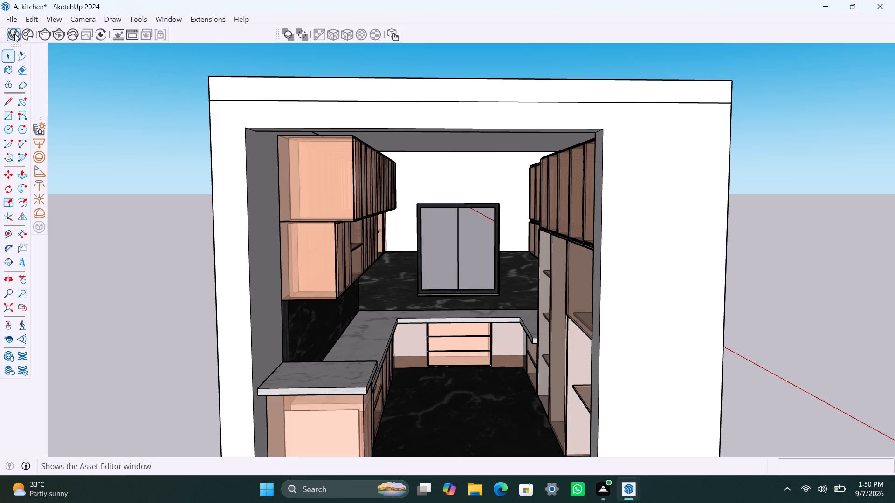
Open the room group and apply Wall Paint Fine Grain 01 Yellow 100cm to the side wall face beside the open-ended wall cabinets.
left_click(14, 34)
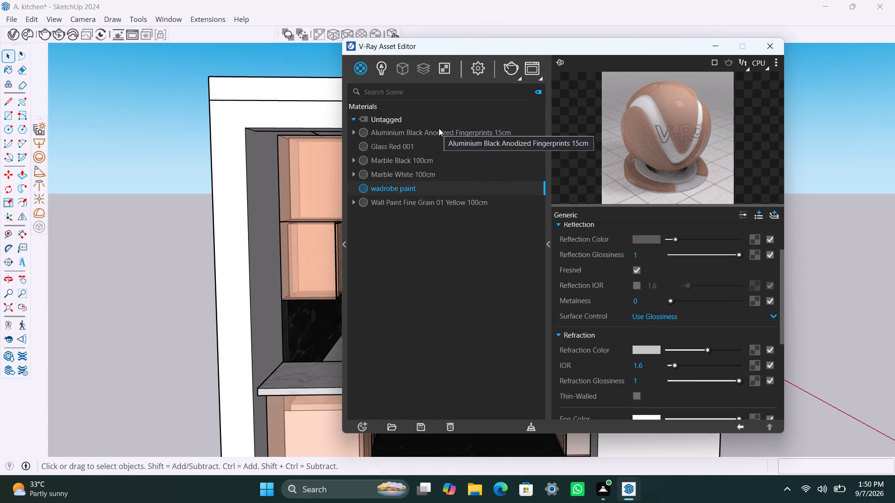
left_click(448, 200)
right_click(449, 200)
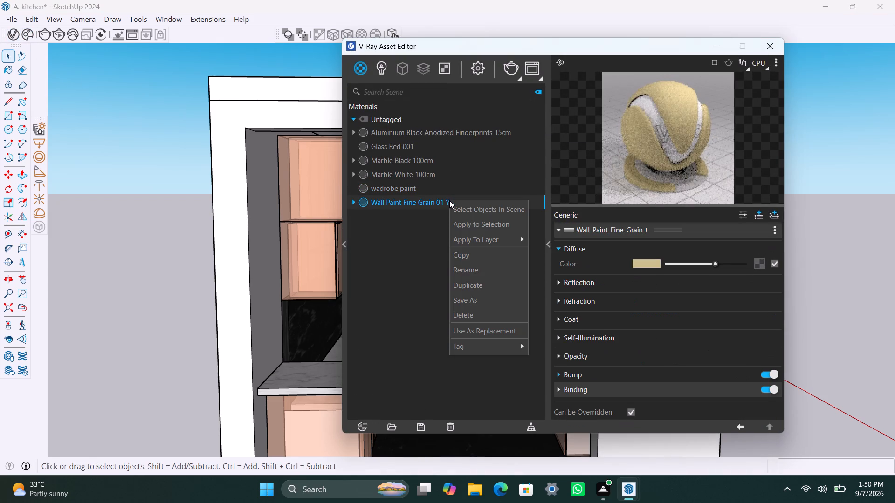
left_click(262, 205)
triple_click(262, 206)
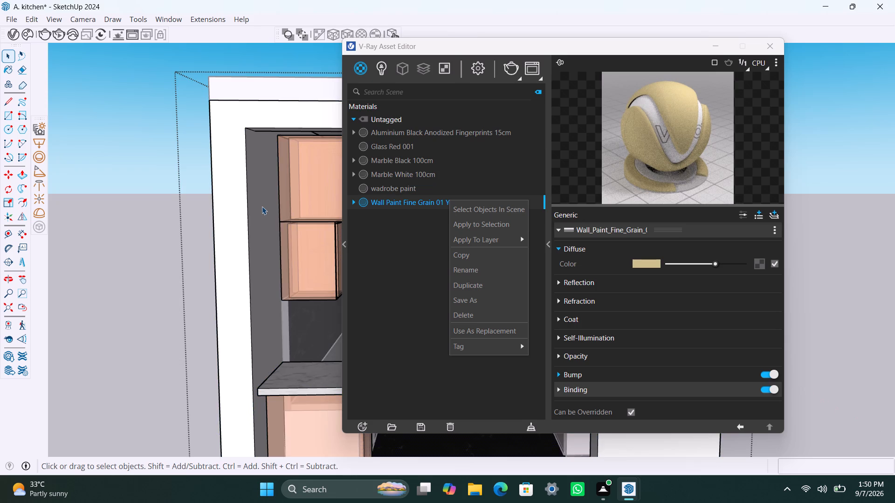
scroll(262, 206, "up", 2)
left_click(262, 206)
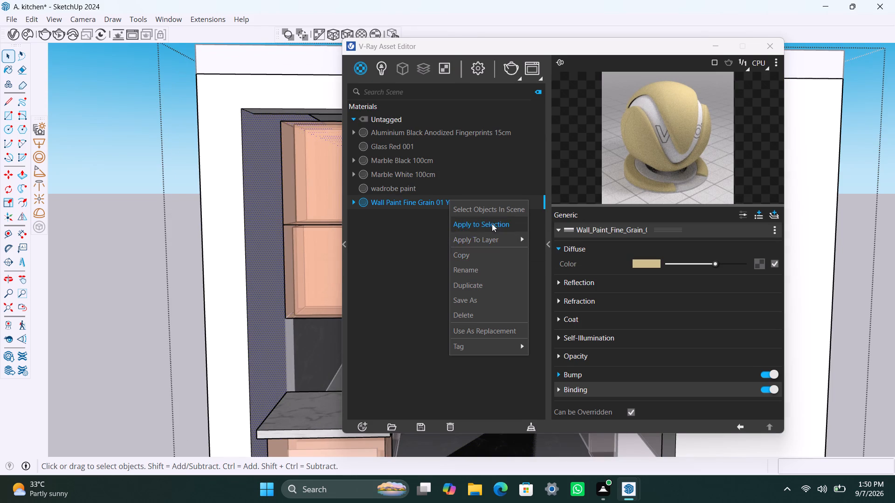
right_click(492, 224)
Apply Wall Paint Fine Grain 01 Yellow 100cm to the window wall face, with a cubic texture projection fitted to its bounding box.
scroll(314, 323, "down", 6)
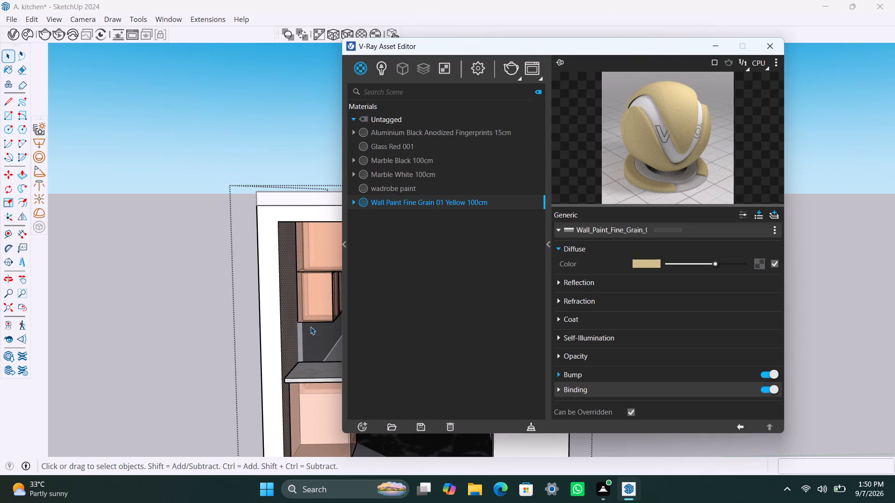
middle_click_drag(310, 326, 159, 358, "shift")
scroll(260, 355, "up", 2)
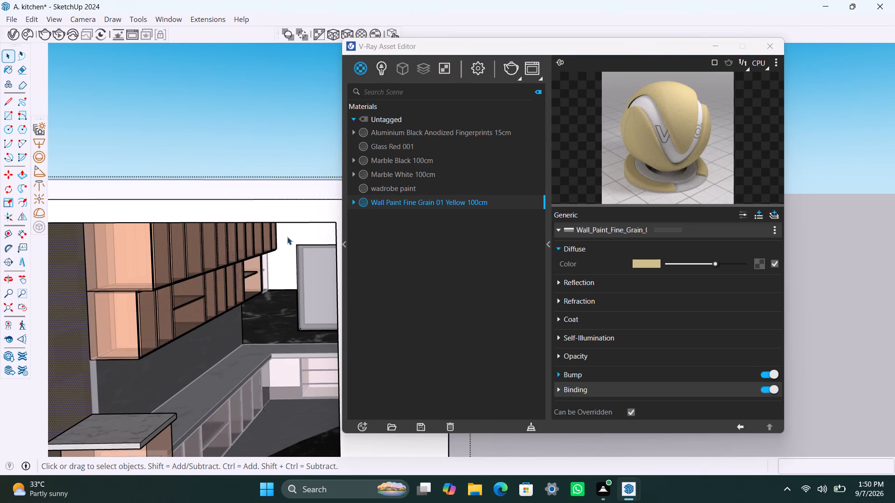
left_click(287, 237)
right_click(441, 203)
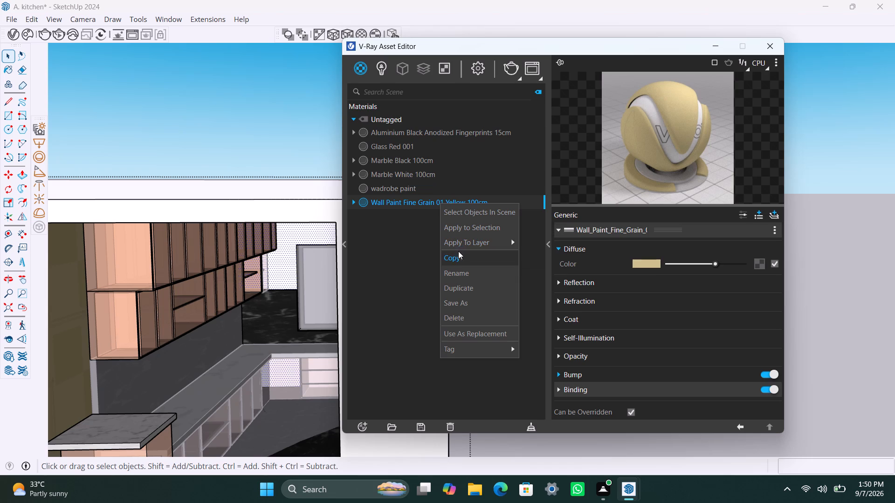
left_click(462, 228)
left_click(347, 33)
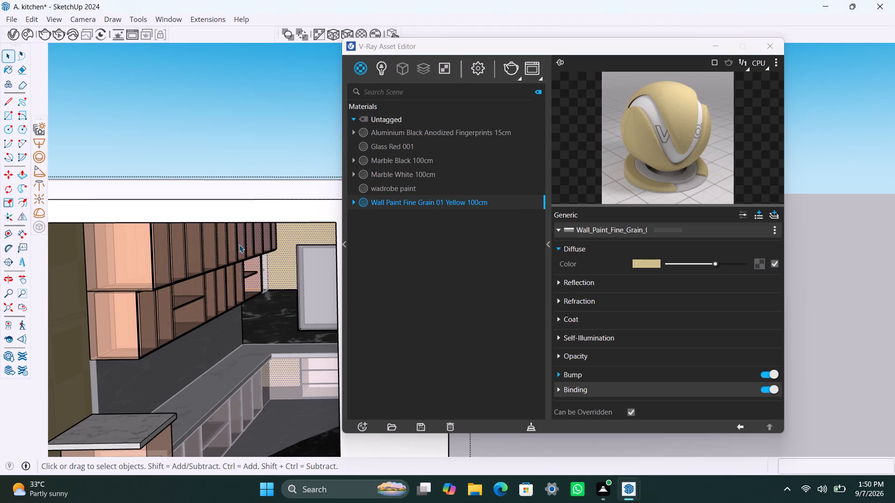
Select the painted side wall beside the wall cabinets and give it the fitted cubic texture projection.
left_click(75, 315)
left_click_drag(341, 33, 341, 39)
Apply Wall Paint Fine Grain 01 Yellow 100cm with the fitted cubic projection to the wall above the tall shelving units.
scroll(243, 300, "down", 3)
middle_click_drag(223, 337, 275, 335)
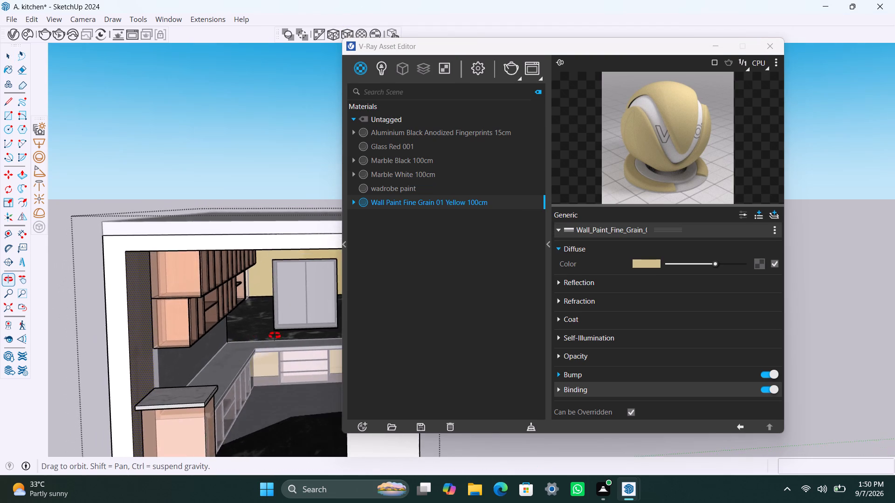
middle_click_drag(275, 335, 309, 340)
scroll(301, 342, "down", 7)
middle_click_drag(282, 357, 156, 372, "shift")
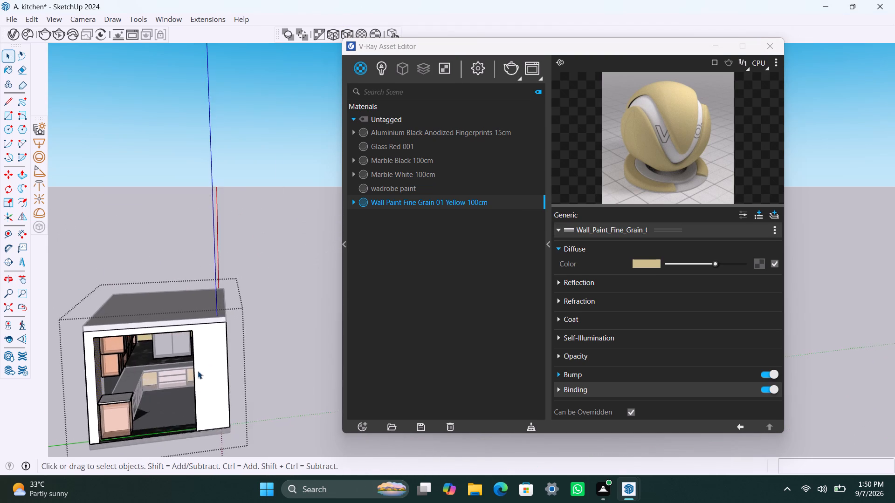
scroll(198, 371, "up", 3)
middle_click_drag(183, 388, 288, 320)
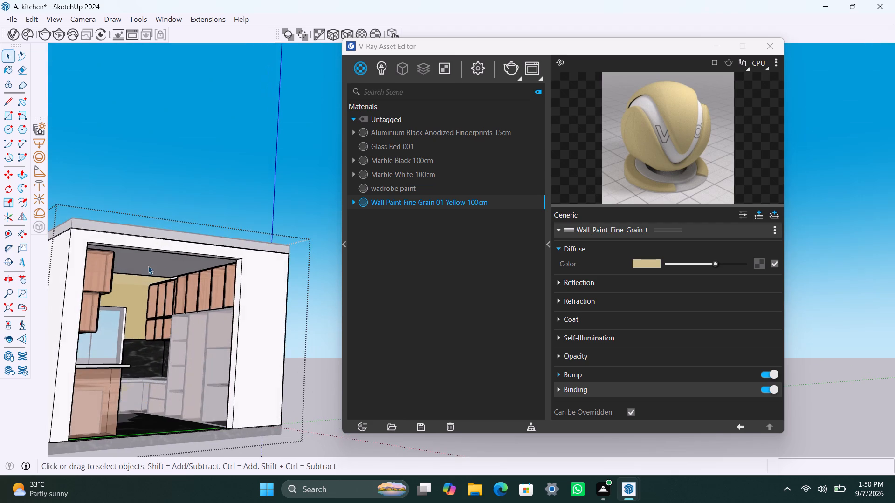
scroll(183, 280, "up", 11)
middle_click_drag(170, 277, 175, 304)
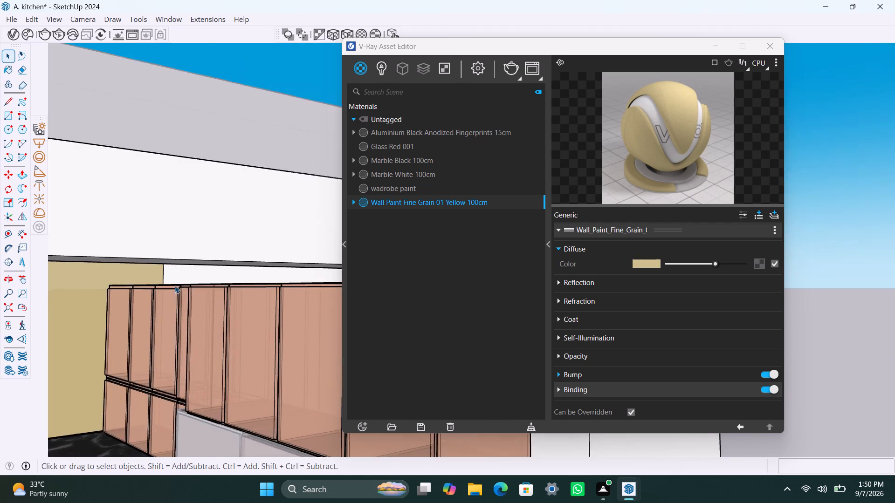
scroll(175, 285, "up", 2)
scroll(214, 282, "up", 2)
left_click(221, 268)
right_click(401, 201)
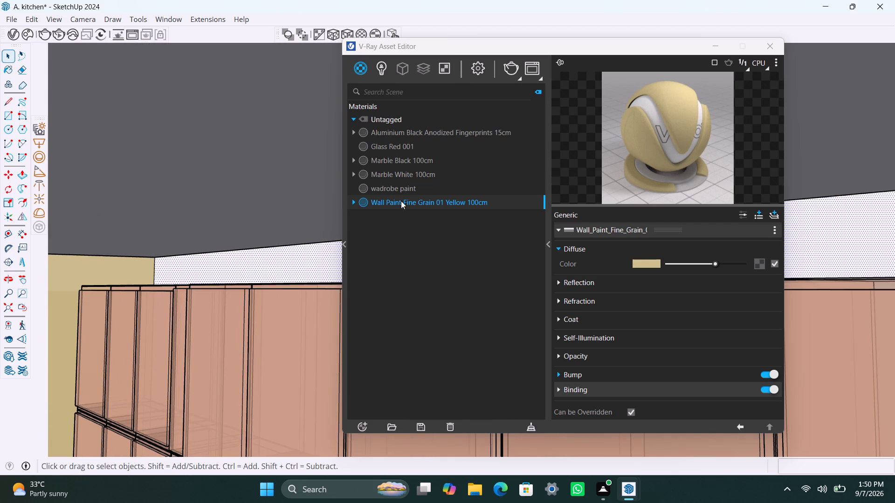
left_click(442, 224)
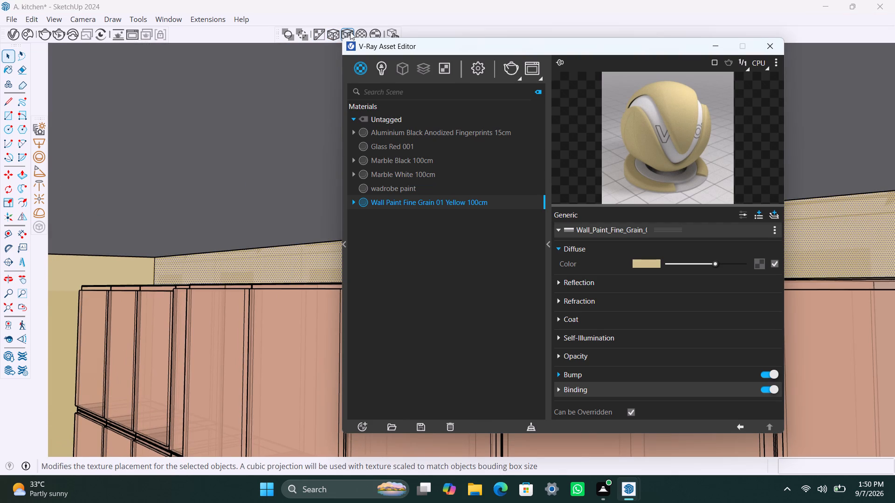
left_click(350, 32)
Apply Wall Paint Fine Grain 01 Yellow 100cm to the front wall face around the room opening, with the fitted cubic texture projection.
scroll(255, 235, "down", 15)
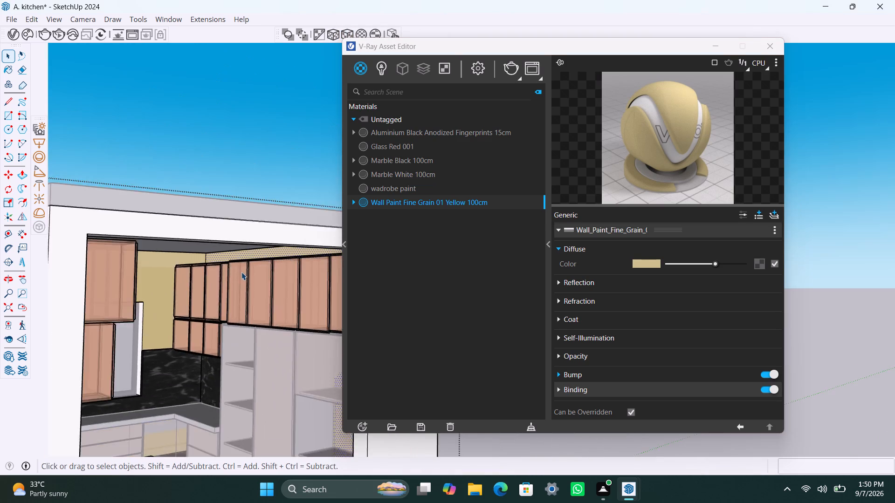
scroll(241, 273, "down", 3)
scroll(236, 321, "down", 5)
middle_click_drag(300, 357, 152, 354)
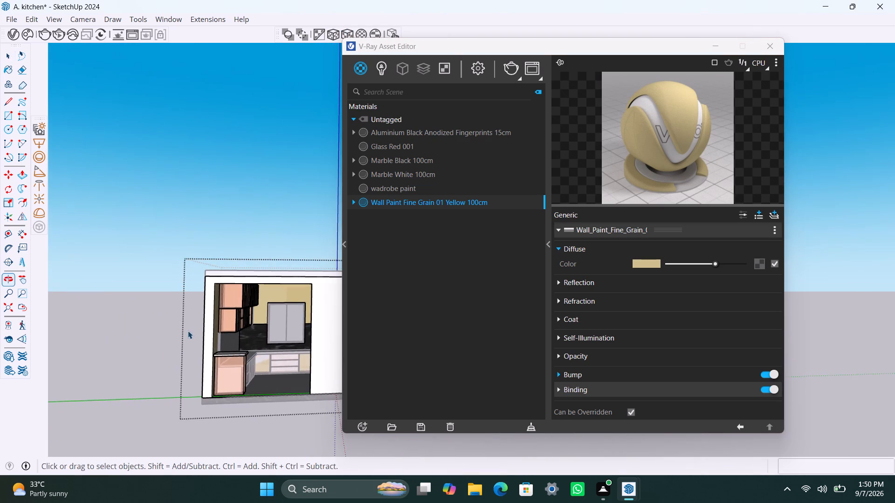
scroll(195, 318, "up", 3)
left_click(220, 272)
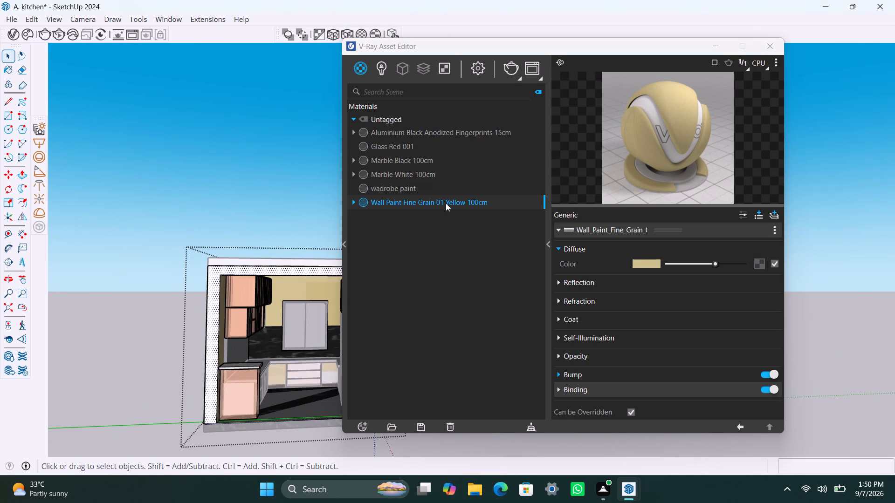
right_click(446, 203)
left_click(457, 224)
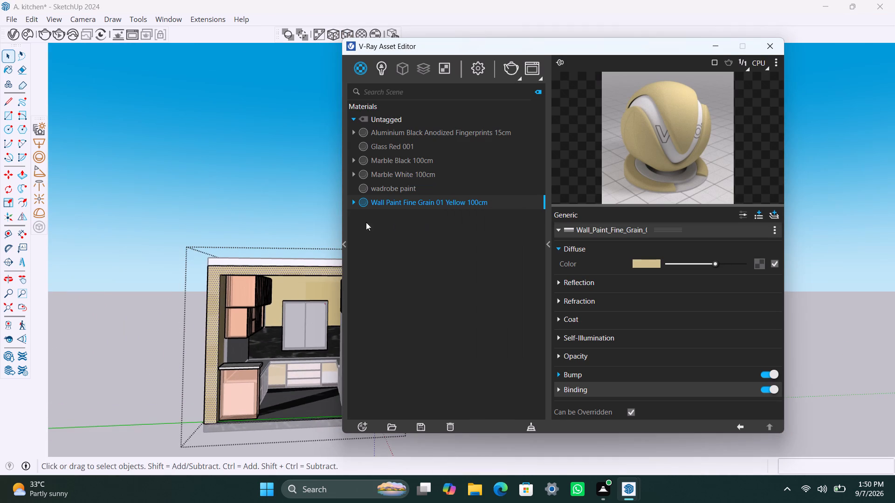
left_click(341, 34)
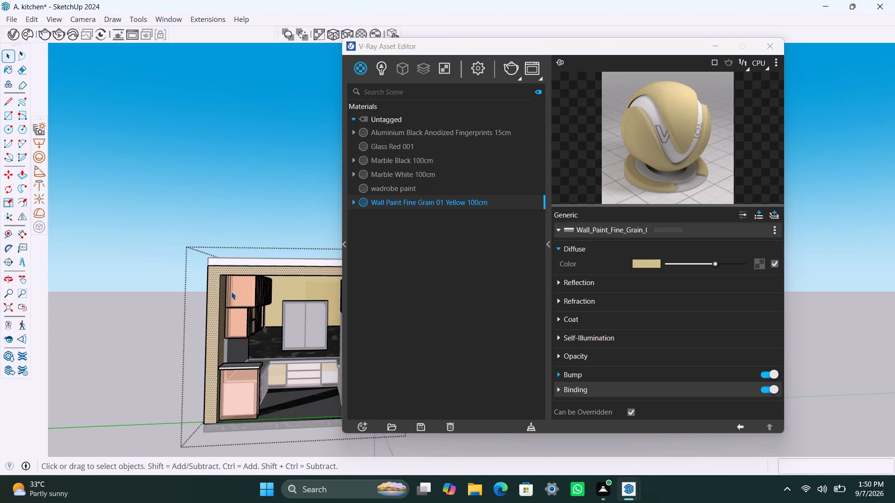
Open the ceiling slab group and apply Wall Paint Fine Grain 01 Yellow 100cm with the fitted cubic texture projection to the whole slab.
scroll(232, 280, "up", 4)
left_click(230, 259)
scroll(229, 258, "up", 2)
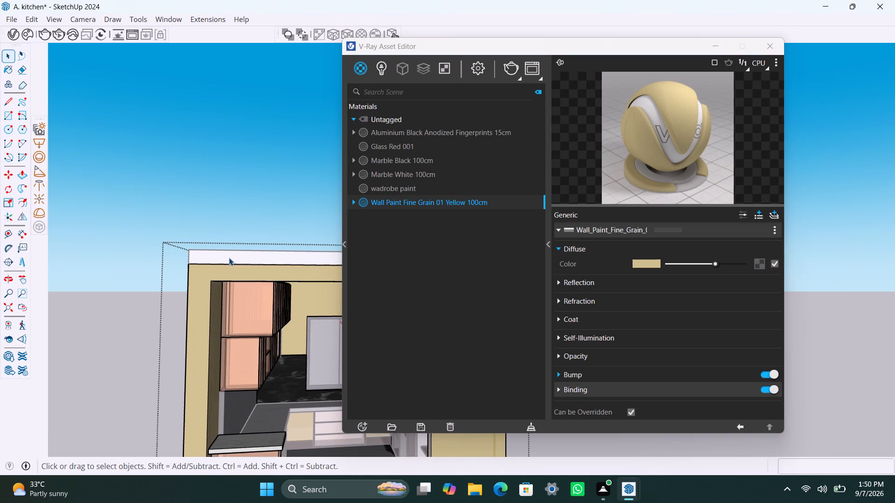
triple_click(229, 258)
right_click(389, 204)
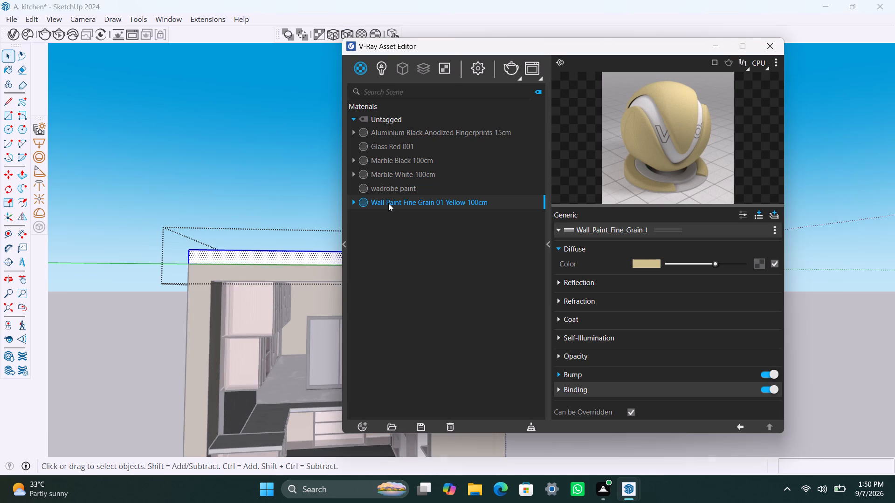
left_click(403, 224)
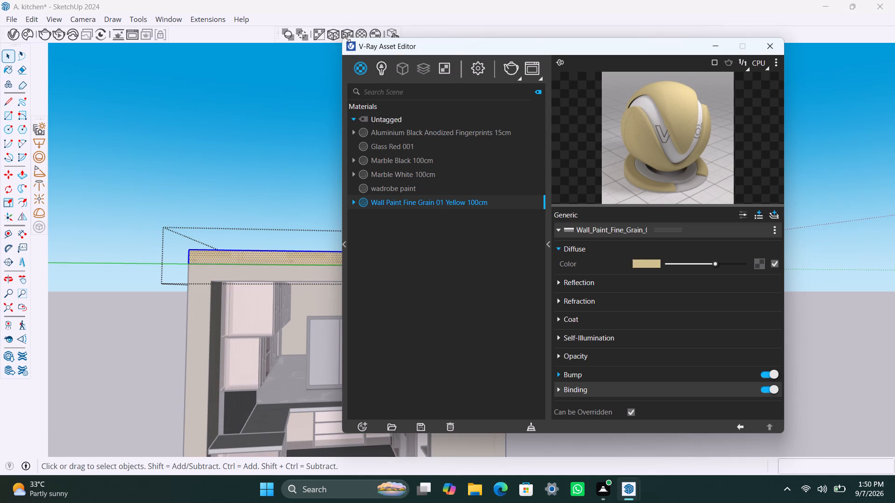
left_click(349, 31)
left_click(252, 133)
Minimize the V-Ray Asset Editor and examine the painted front wall, ceiling slab and outer sides of the kitchen from several angles.
scroll(116, 230, "down", 3)
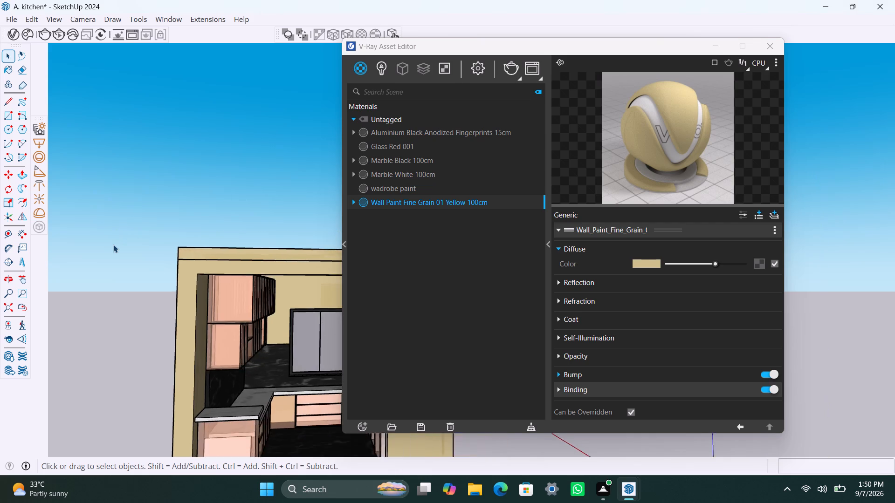
scroll(113, 245, "down", 4)
middle_click_drag(196, 254, 179, 224, "shift")
scroll(211, 305, "up", 4)
middle_click_drag(227, 228, 160, 242)
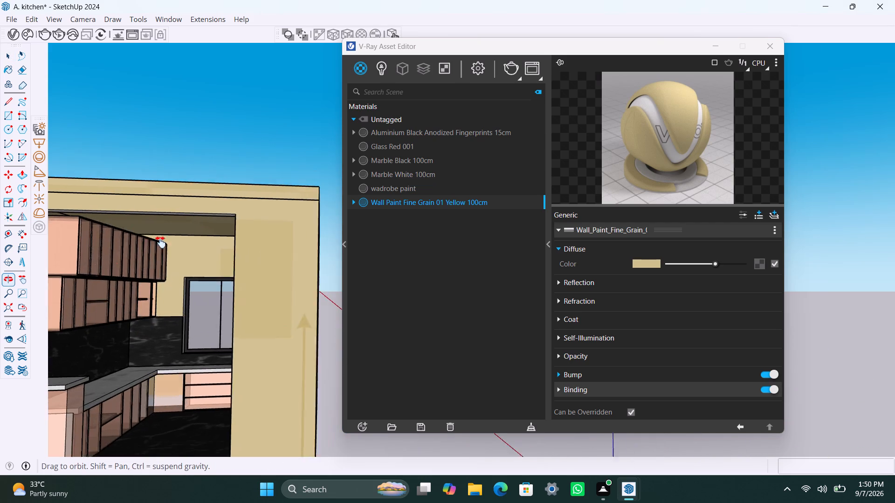
middle_click_drag(160, 242, 207, 220)
scroll(209, 225, "down", 4)
middle_click_drag(187, 307, 126, 339)
scroll(203, 271, "down", 3)
middle_click_drag(207, 272, 255, 279, "shift")
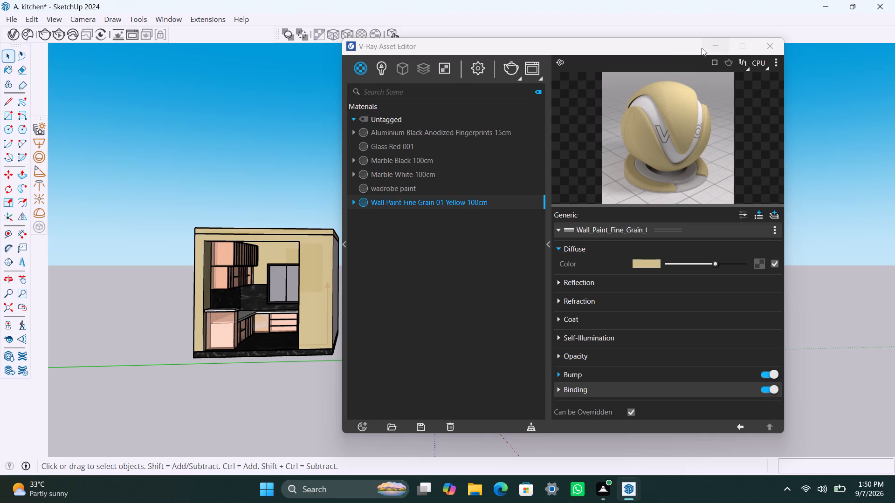
left_click(711, 48)
scroll(317, 257, "up", 4)
middle_click_drag(376, 298, 297, 335)
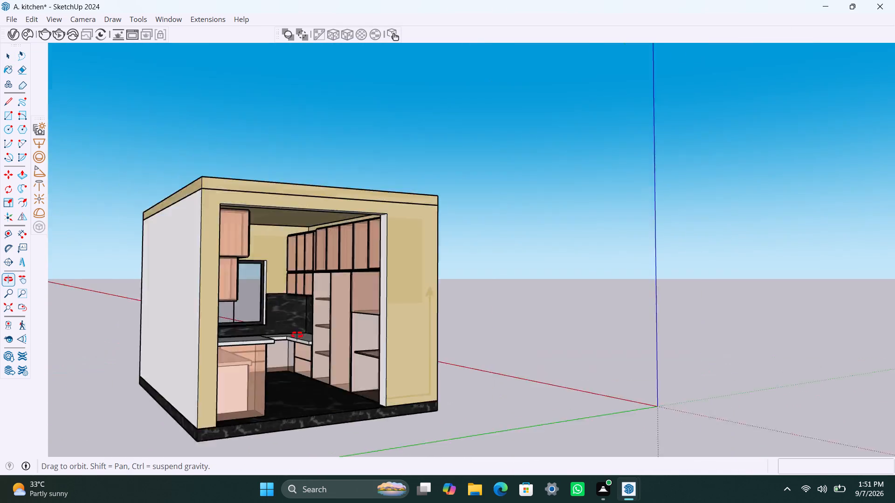
middle_click_drag(297, 335, 303, 341)
scroll(322, 296, "down", 4)
middle_click_drag(320, 294, 320, 293, "shift")
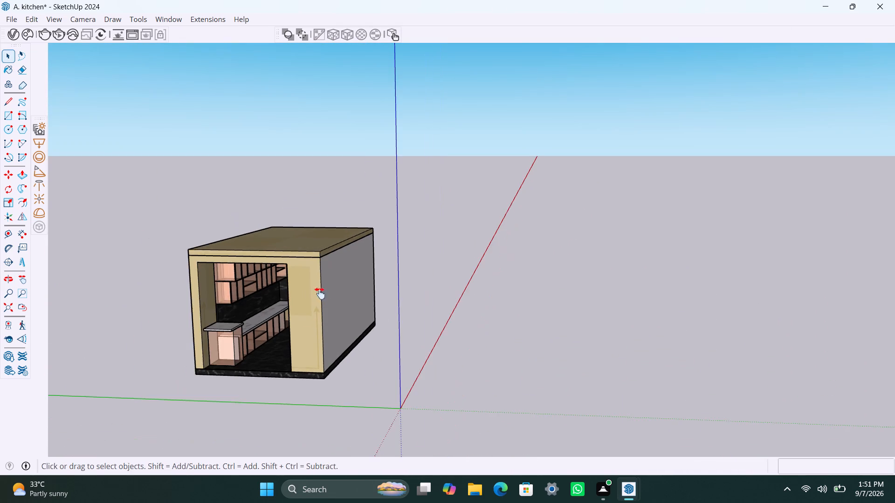
middle_click_drag(320, 293, 530, 274, "shift")
scroll(457, 244, "up", 6)
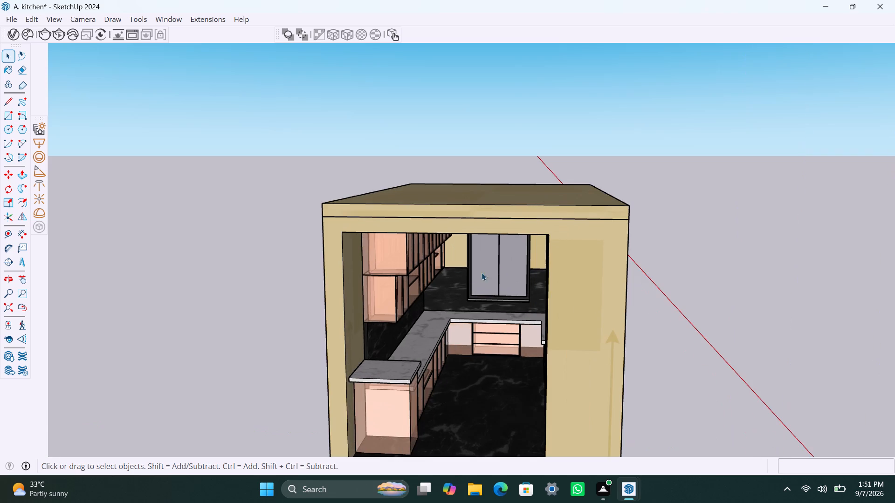
middle_click_drag(575, 232, 592, 194)
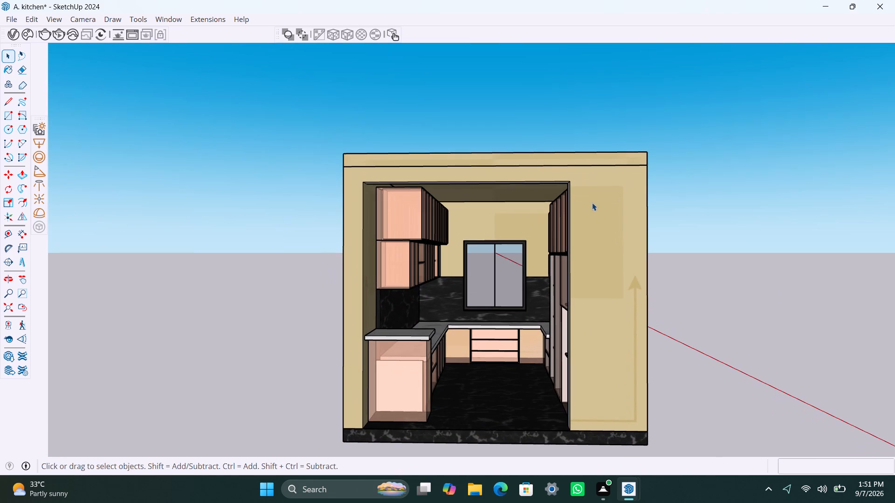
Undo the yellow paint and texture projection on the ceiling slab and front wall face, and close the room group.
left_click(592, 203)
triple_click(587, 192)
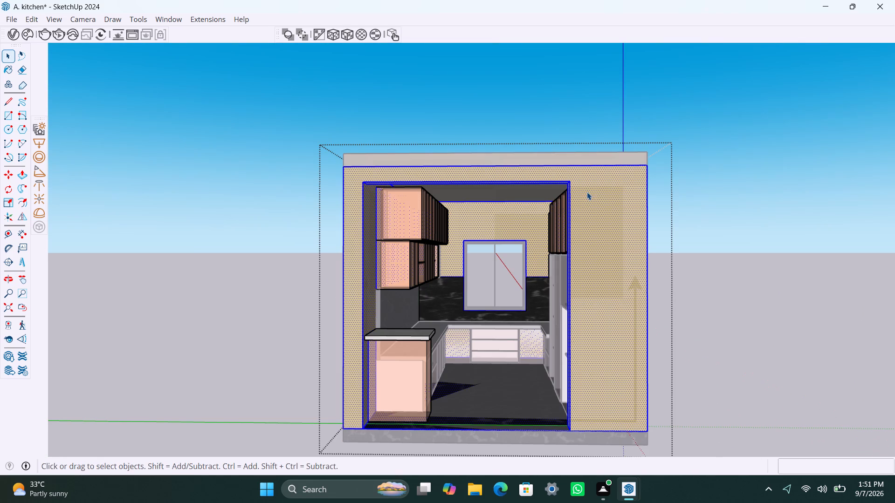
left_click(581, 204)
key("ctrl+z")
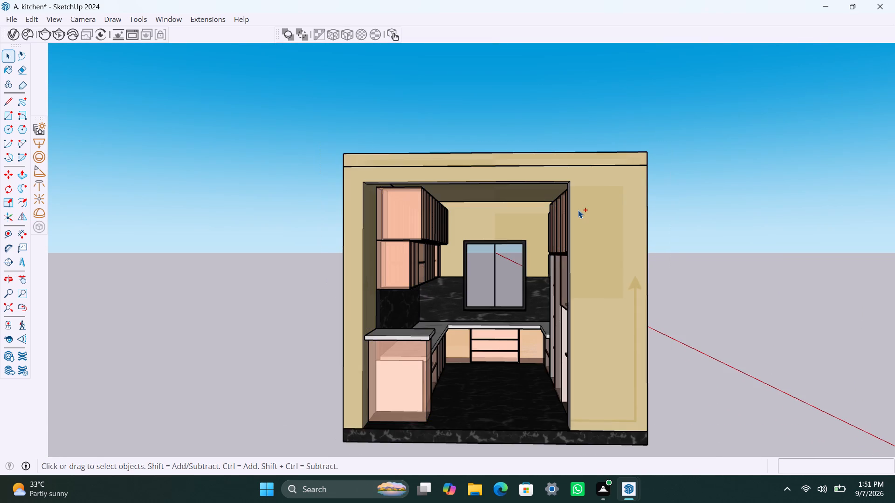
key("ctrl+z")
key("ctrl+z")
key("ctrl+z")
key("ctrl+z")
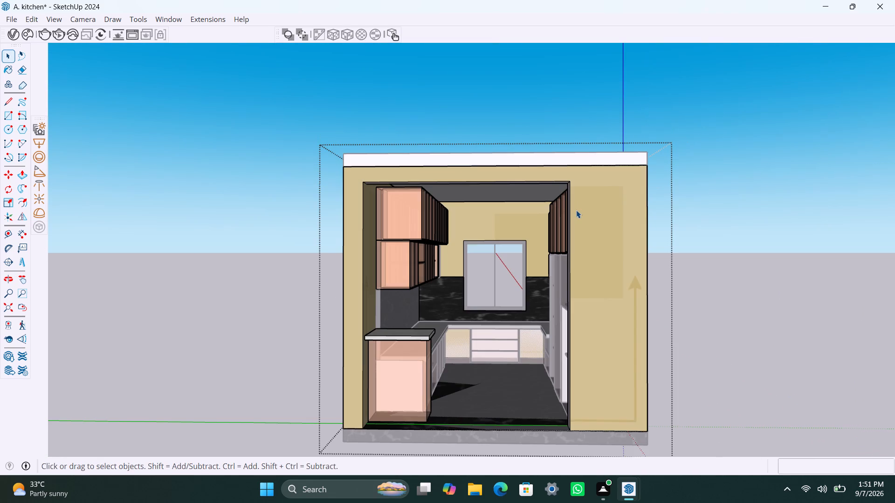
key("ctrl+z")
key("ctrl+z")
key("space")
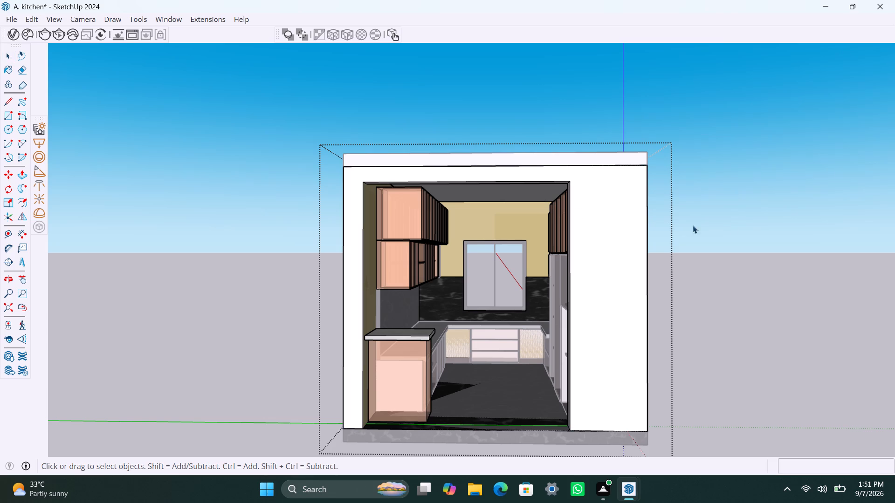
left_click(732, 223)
Select the entire kitchen model and run FixIt 101 on it to clean up the geometry.
scroll(523, 270, "up", 2)
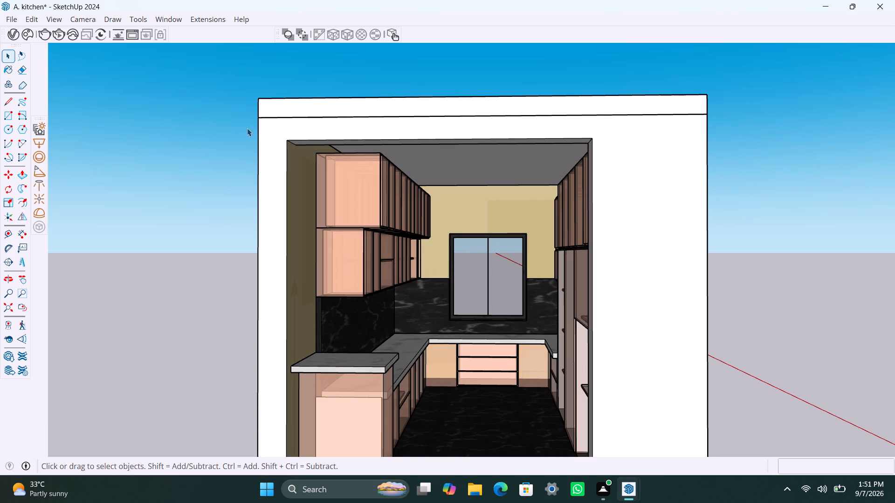
scroll(342, 232, "down", 9)
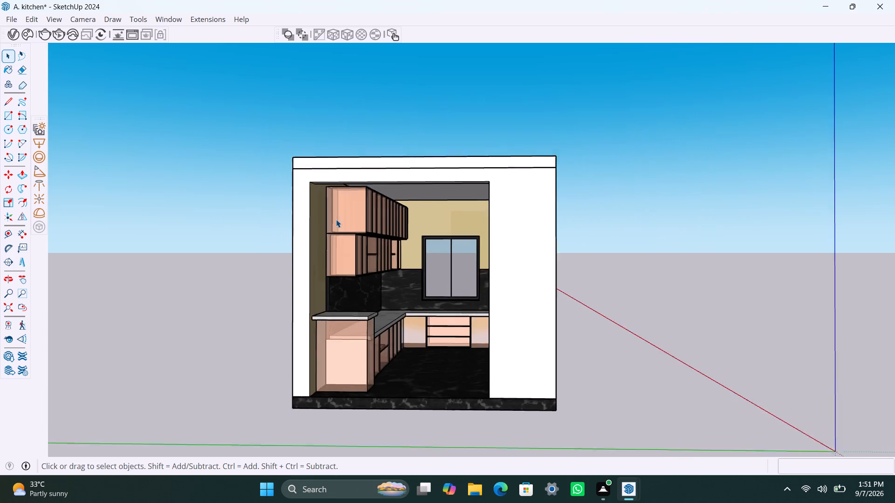
left_click(372, 184)
left_click(577, 120)
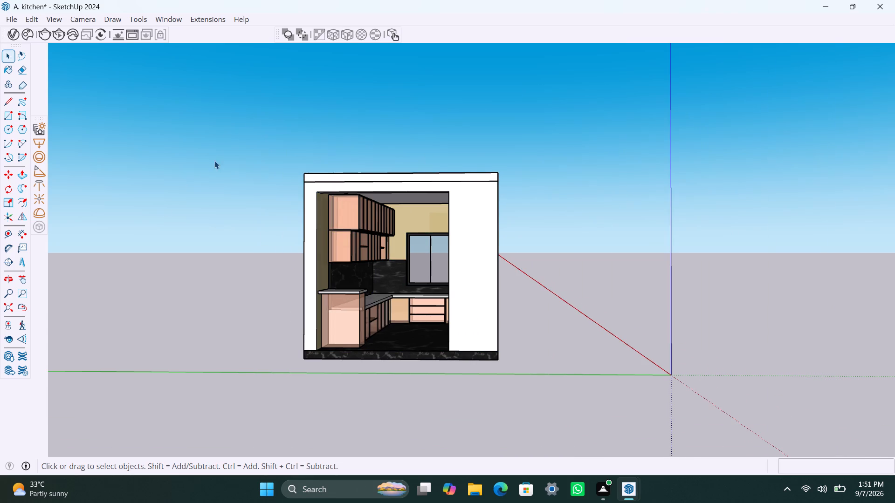
left_click_drag(249, 112, 250, 121)
left_click_drag(252, 147, 589, 384)
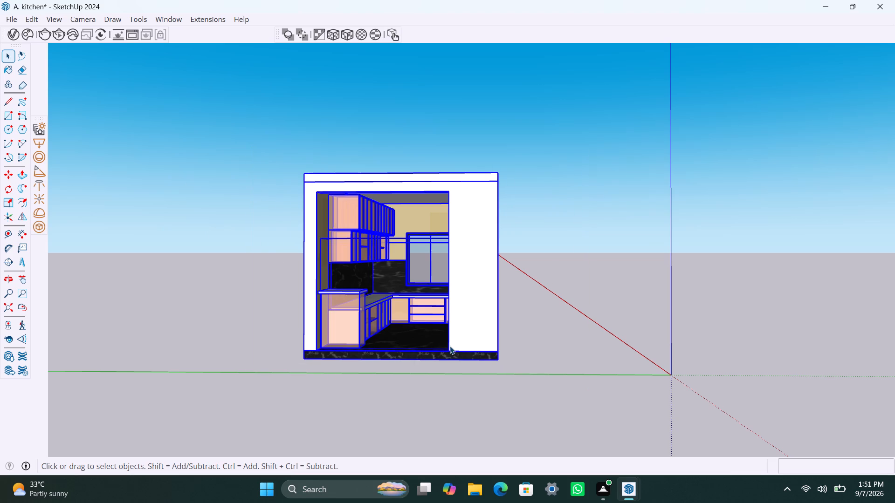
right_click_drag(321, 185, 324, 181)
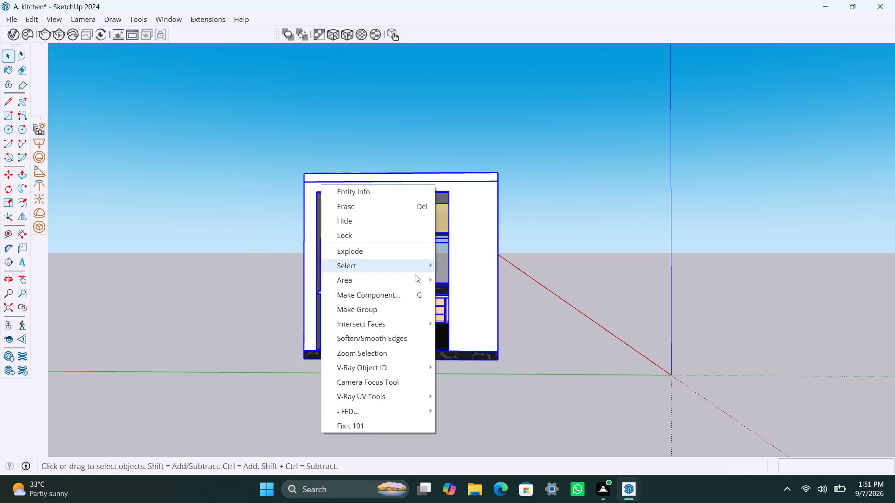
left_click(399, 426)
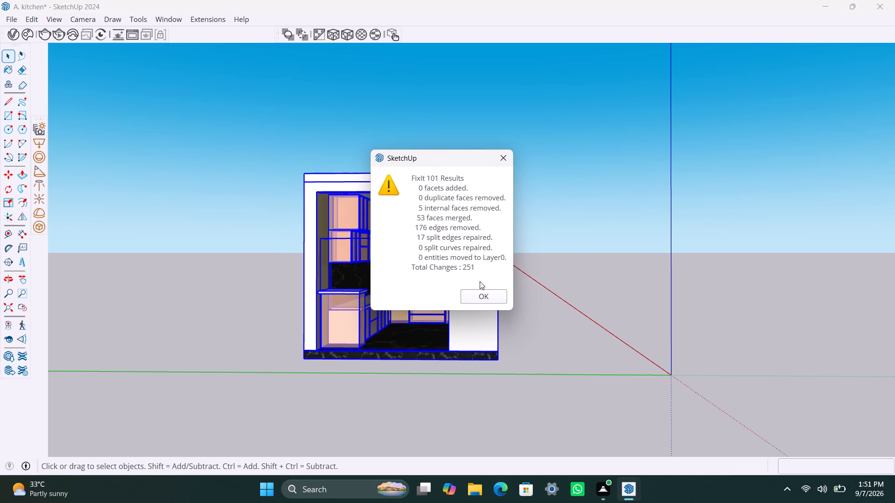
left_click(480, 297)
left_click(552, 264)
Reselect the entire kitchen model, run FixIt 101 a second time and clear the selection.
left_click_drag(229, 112, 315, 415)
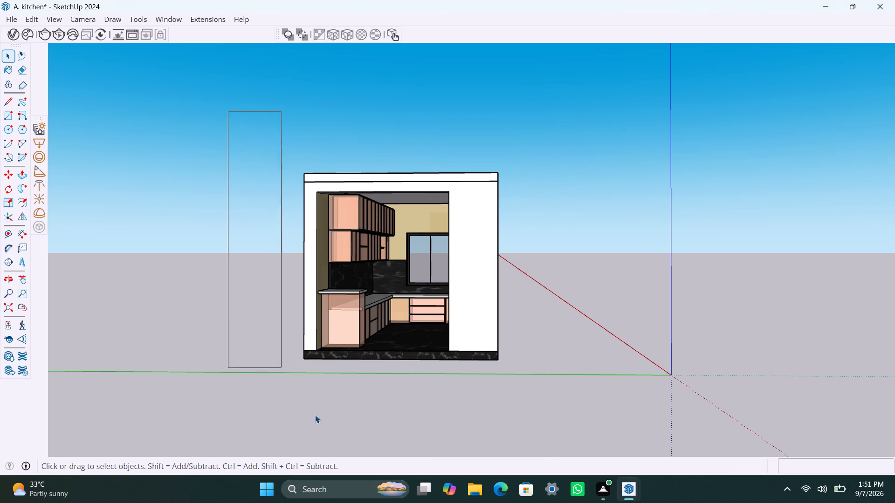
left_click_drag(315, 415, 564, 401)
right_click(463, 353)
left_click(506, 338)
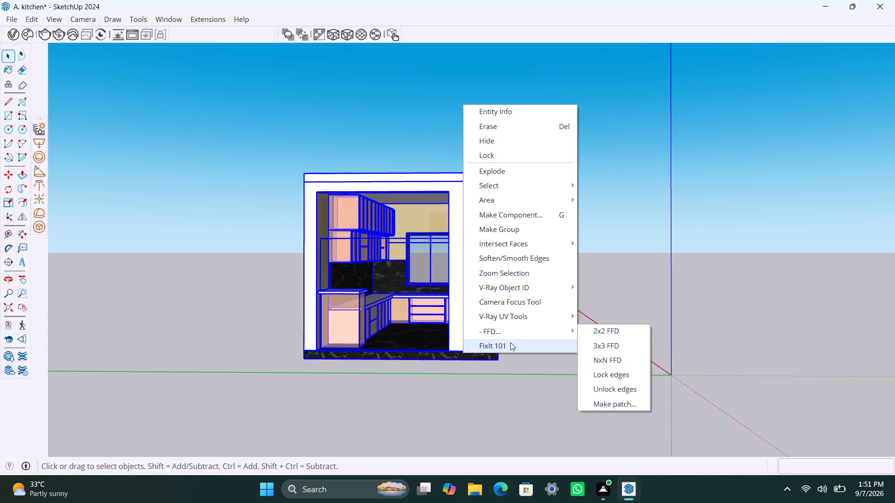
left_click(509, 347)
left_click(503, 297)
left_click(550, 292)
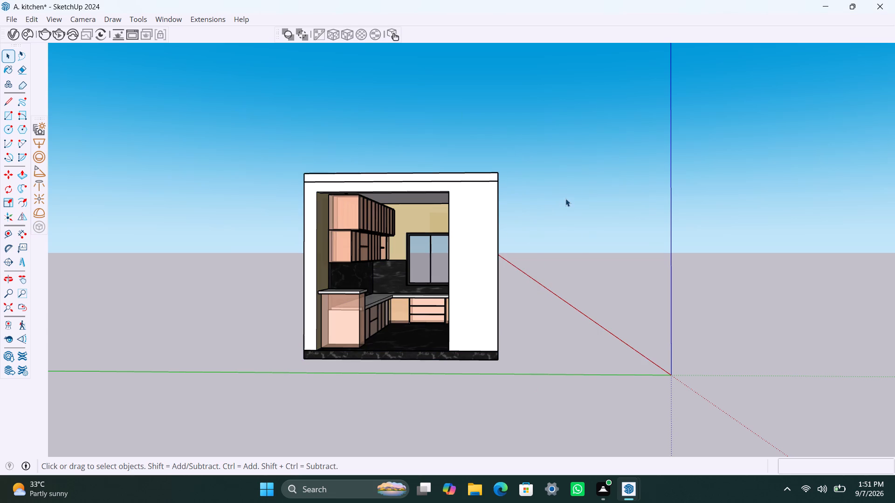
left_click(565, 198)
Place the camera with Position Camera in front of the kitchen opening, looking in towards the window wall.
scroll(344, 170, "up", 1)
scroll(262, 292, "up", 1)
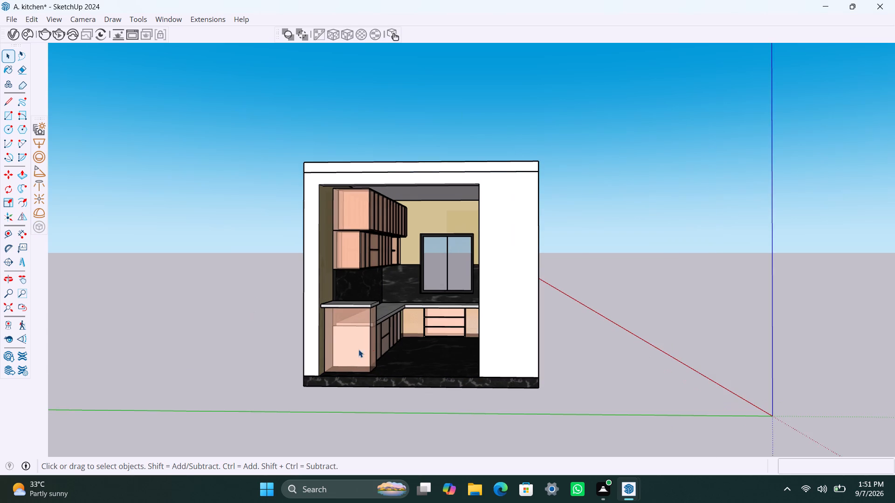
middle_click_drag(360, 348, 399, 360)
scroll(421, 278, "down", 3)
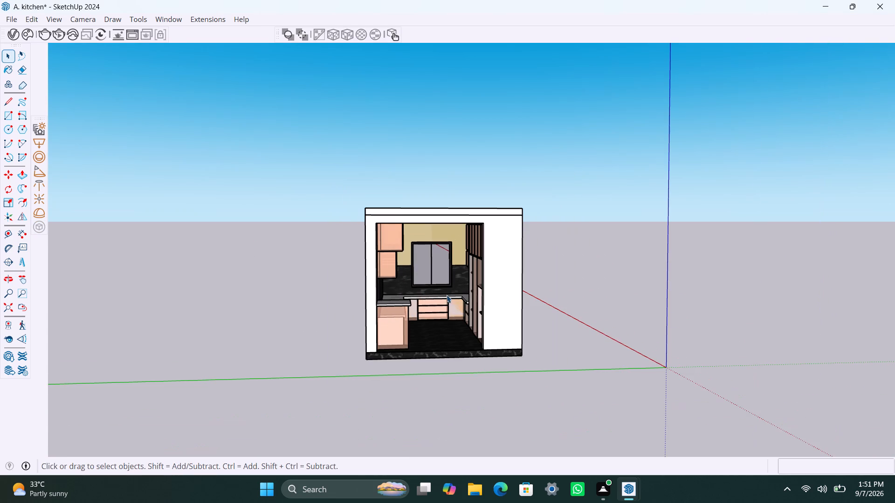
scroll(440, 282, "up", 4)
middle_click_drag(409, 227, 404, 216)
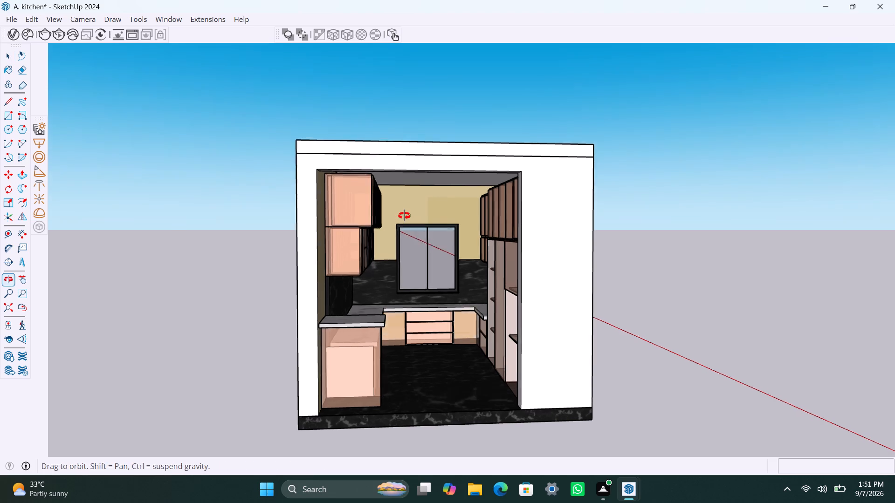
middle_click_drag(404, 216, 404, 215)
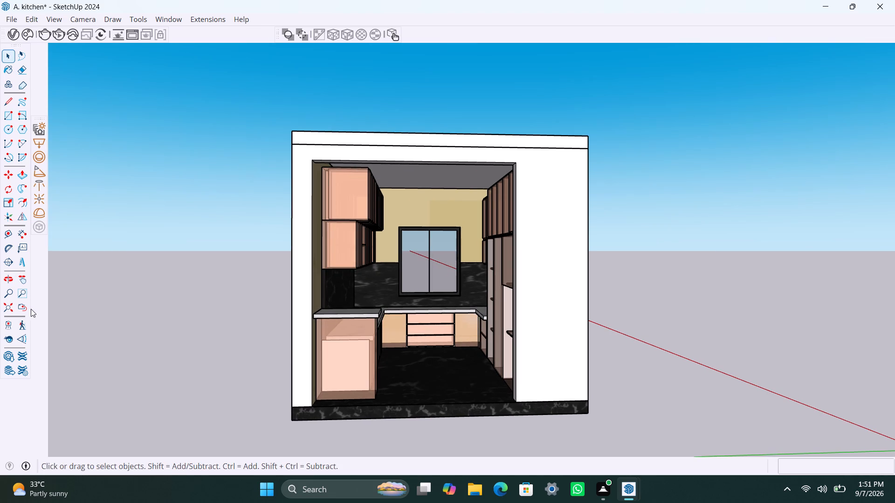
left_click(11, 319)
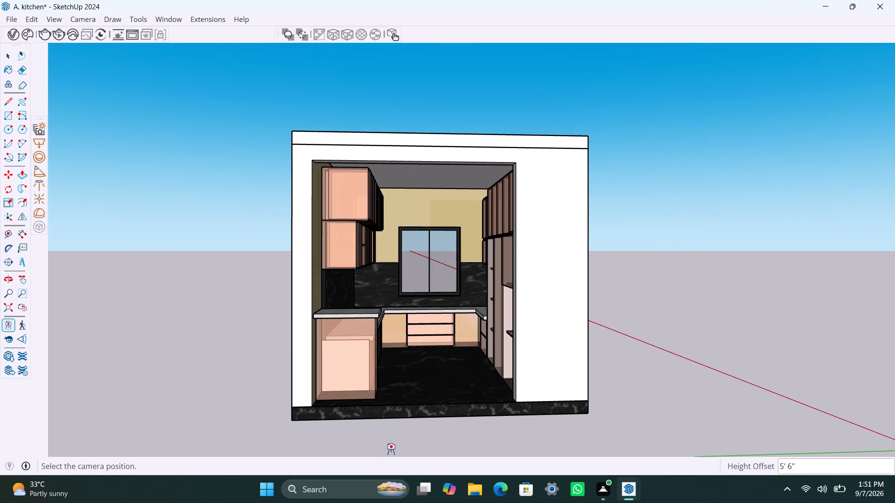
left_click(414, 450)
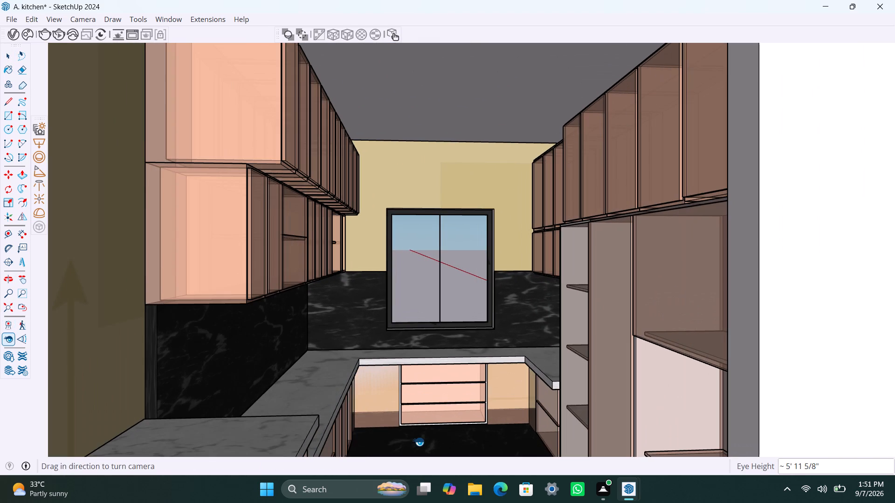
scroll(375, 304, "down", 1)
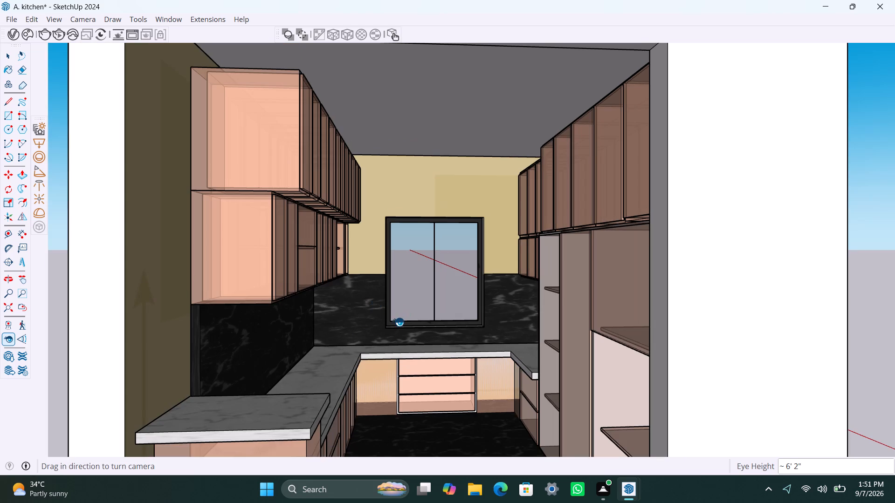
Bring the camera closer to the window wall and switch the view to two-point perspective.
scroll(396, 324, "up", 1)
middle_click_drag(398, 331, 389, 304, "shift")
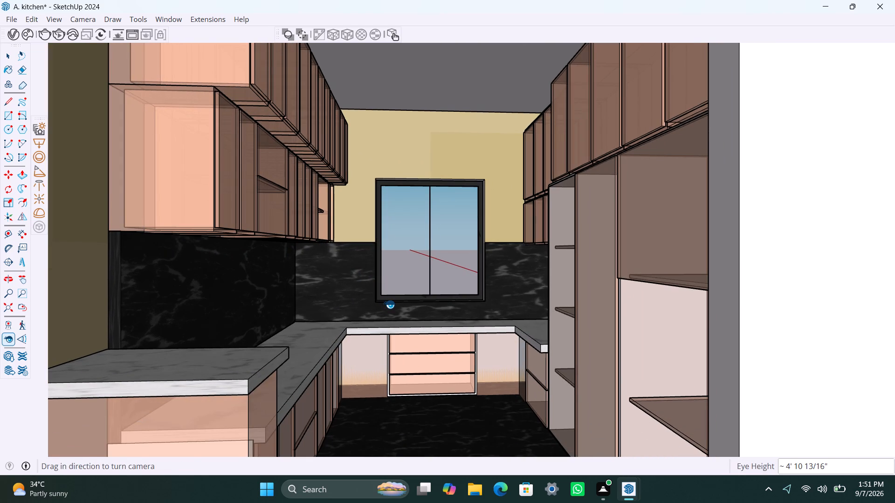
middle_click_drag(389, 304, 402, 307)
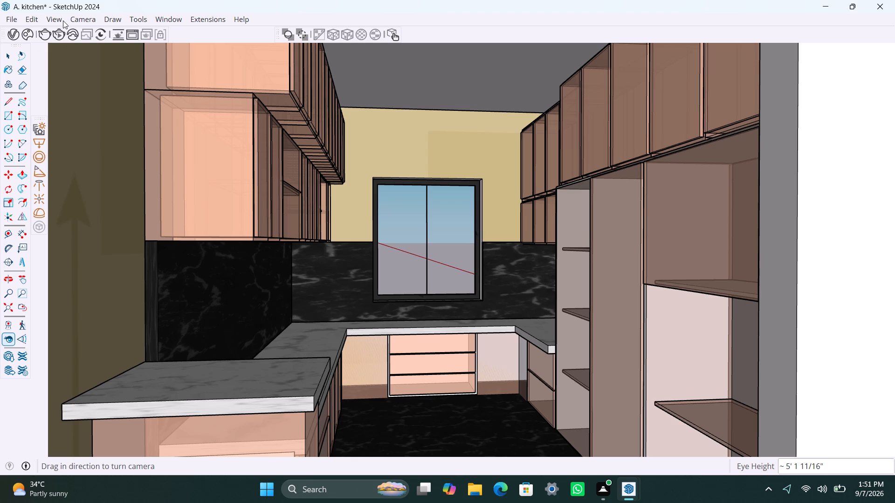
left_click(84, 20)
left_click(93, 105)
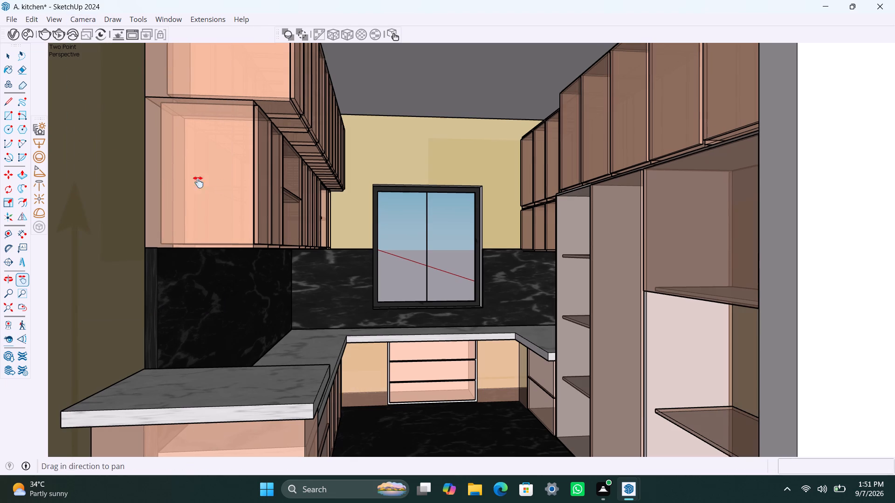
Frame the counters, upper cabinets and window, run a V-Ray interactive test render, stop it and minimise the frame buffer.
middle_click_drag(369, 262, 366, 261, "shift")
middle_click_drag(366, 261, 357, 259, "shift")
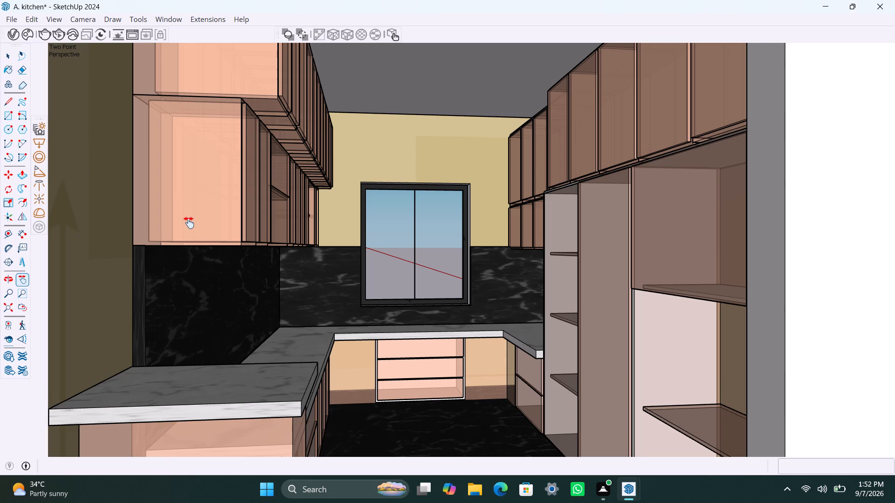
scroll(200, 242, "down", 1)
scroll(202, 242, "up", 1)
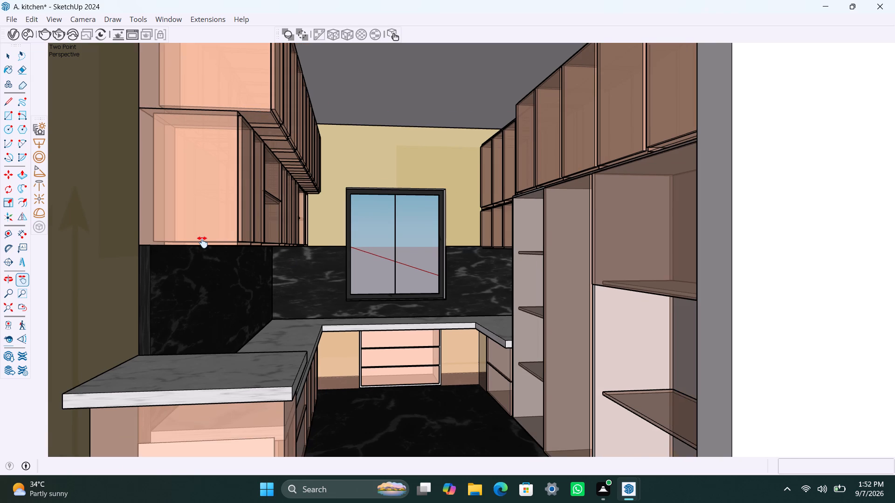
scroll(202, 242, "up", 1)
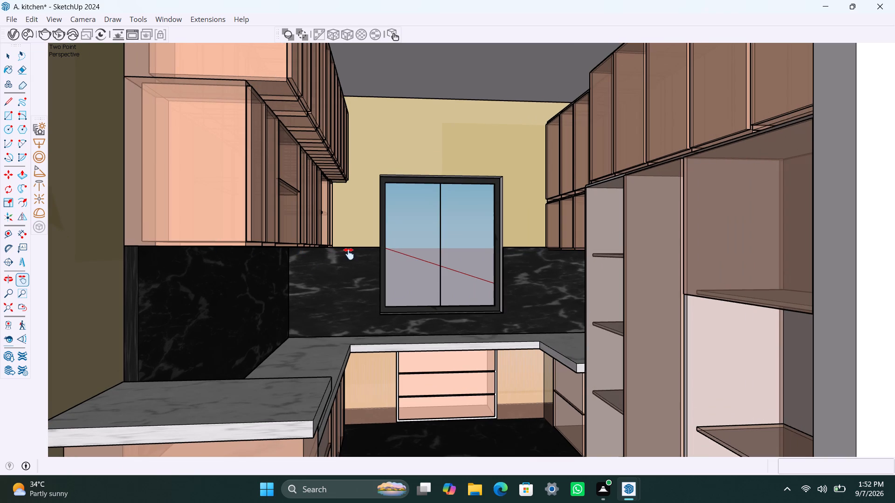
middle_click_drag(349, 254, 381, 249, "shift")
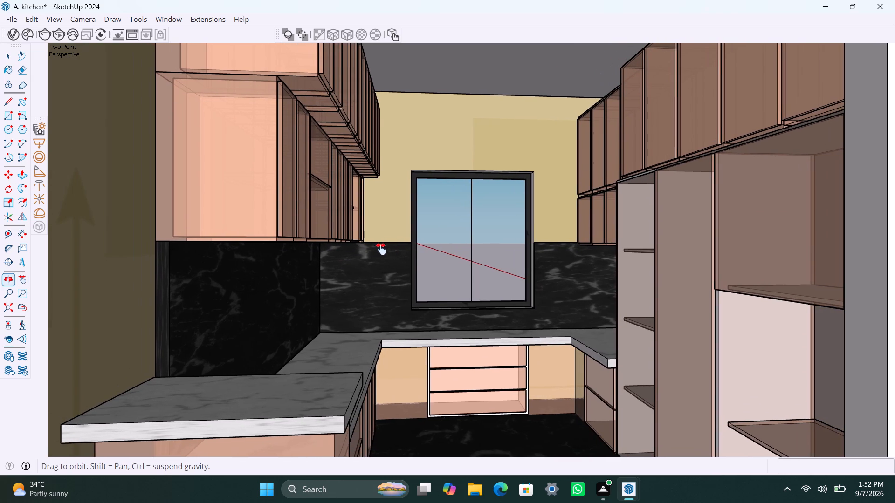
middle_click_drag(381, 249, 396, 258, "shift")
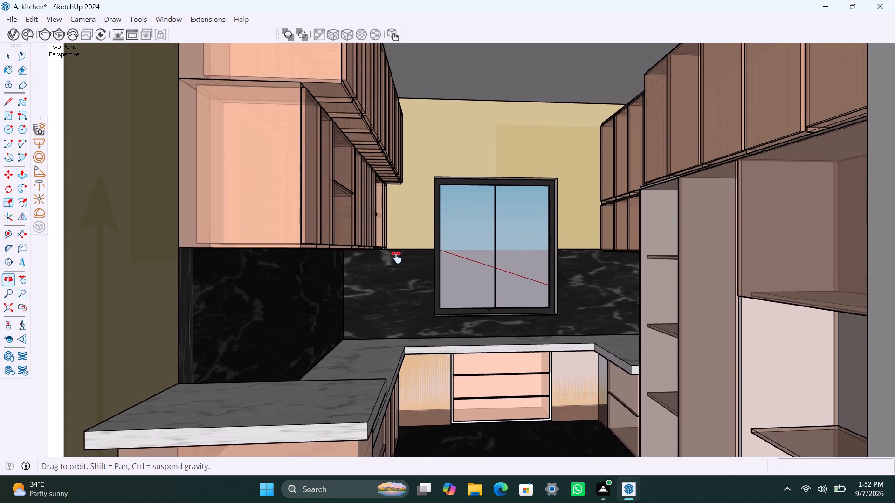
middle_click_drag(396, 258, 388, 261, "shift")
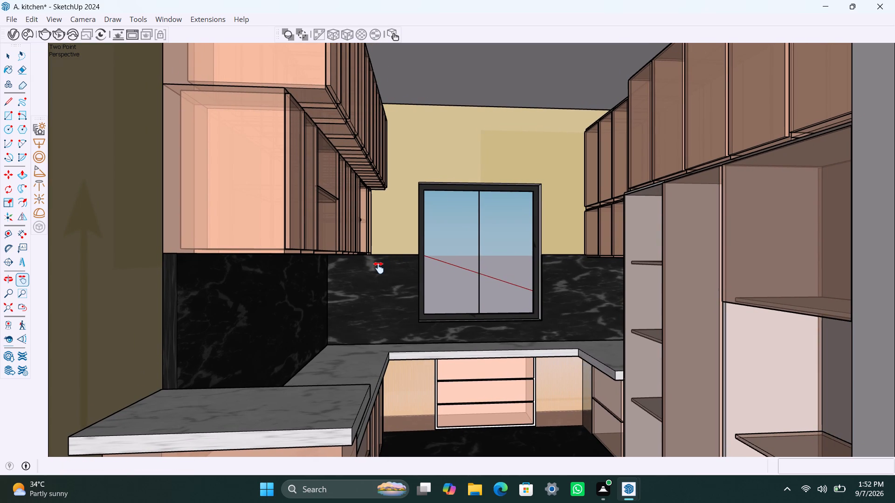
scroll(375, 279, "up", 1)
middle_click_drag(373, 280, 368, 261, "shift")
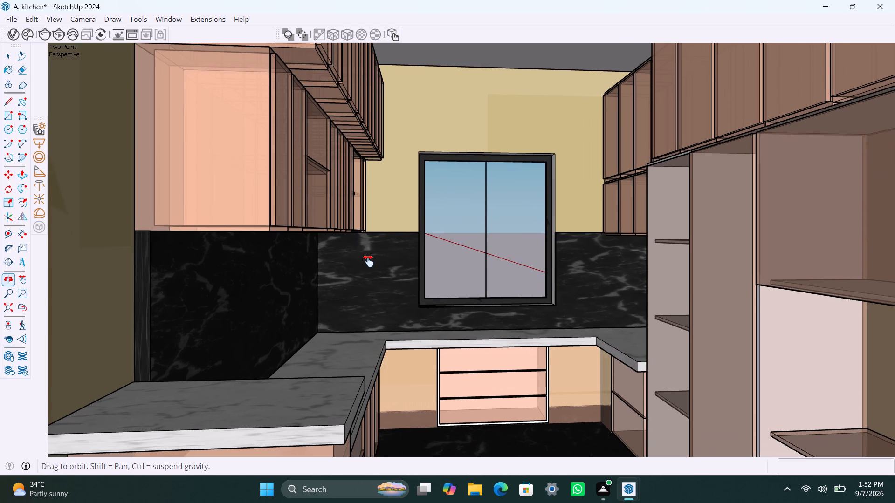
middle_click_drag(368, 261, 367, 259, "shift")
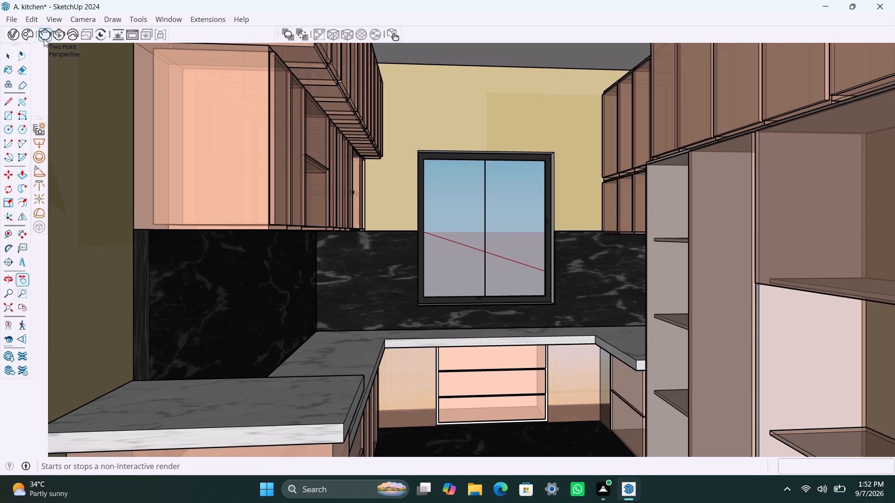
left_click(62, 33)
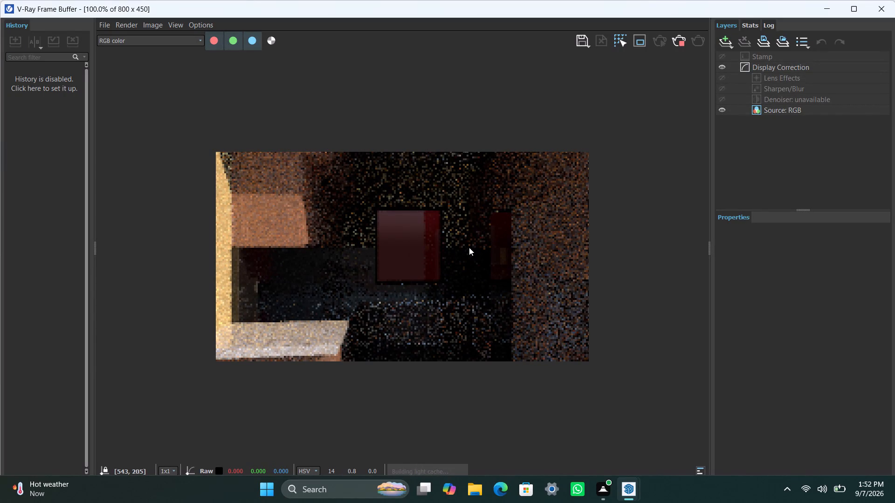
left_click(681, 41)
left_click(822, 7)
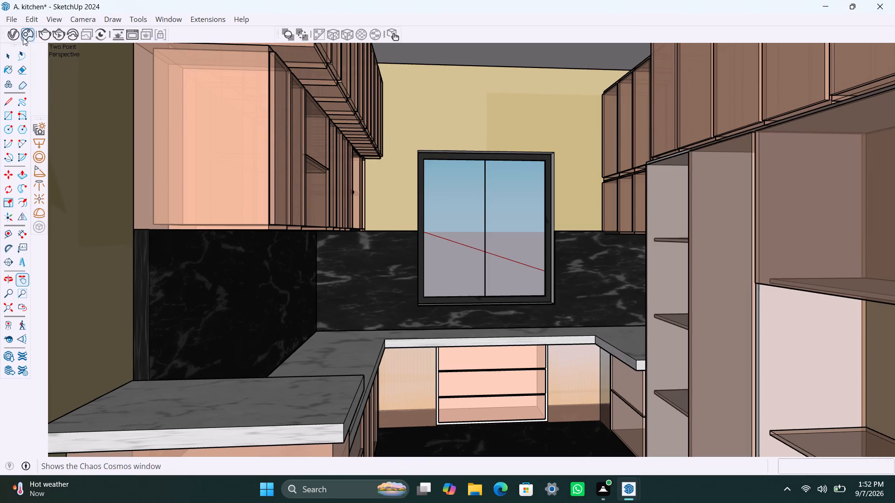
Set the SunLight intensity to 0 in the V-Ray Asset Editor's lights.
left_click(12, 32)
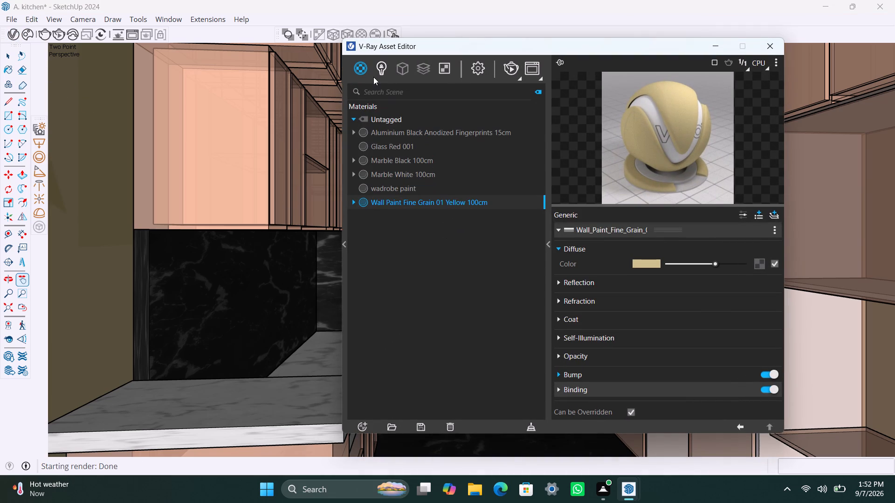
left_click(377, 65)
left_click_drag(515, 132, 486, 143)
key("0")
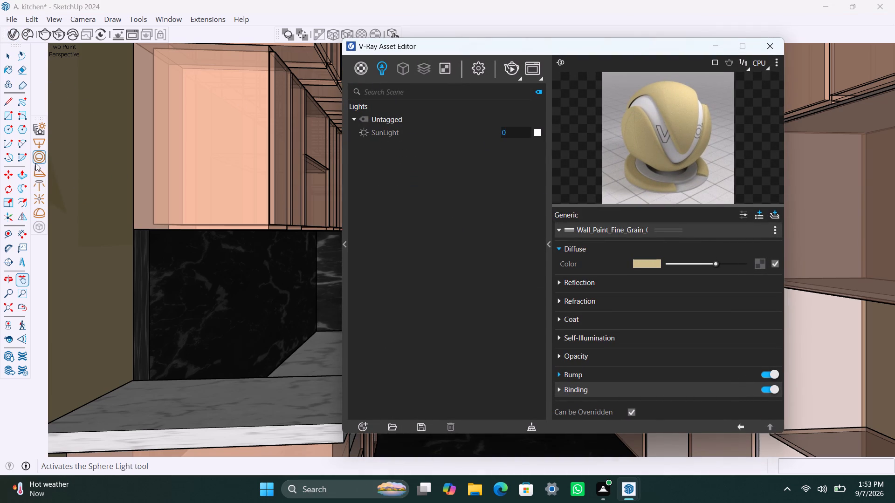
Minimise the Asset Editor and draw a V-Ray rectangle light on the kitchen ceiling between the upper cabinets.
left_click(35, 147)
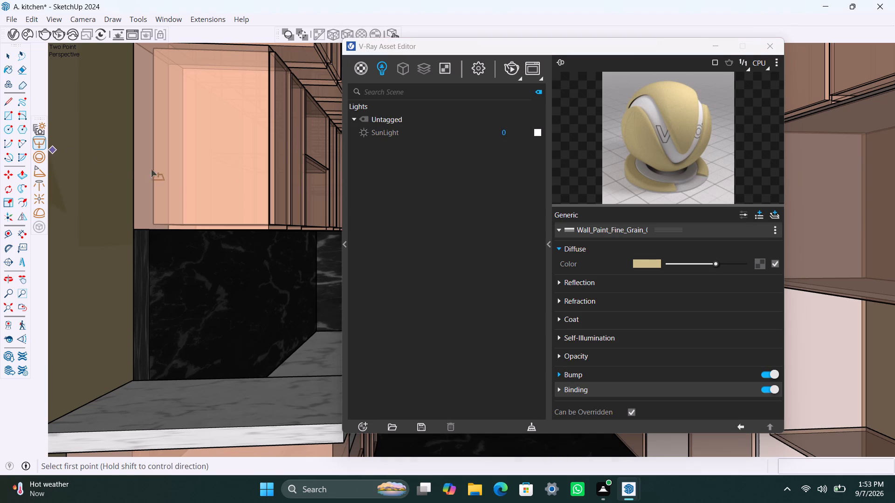
left_click_drag(710, 48, 705, 57)
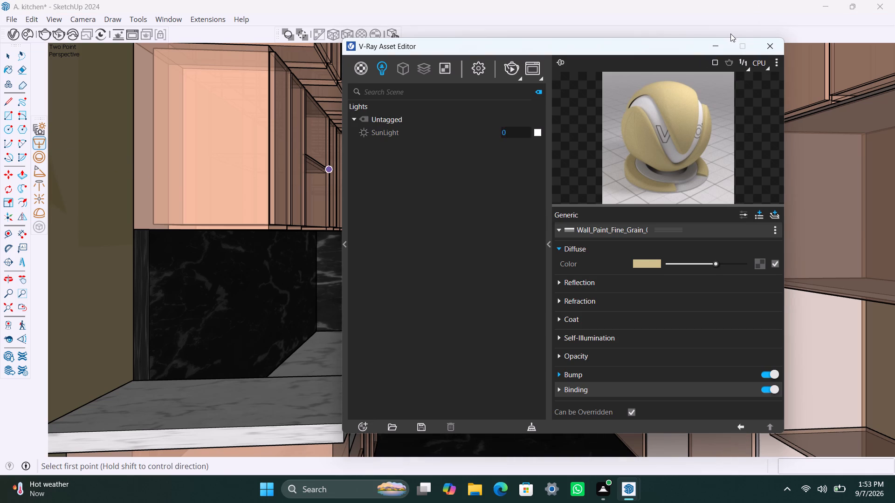
left_click(716, 50)
scroll(497, 164, "down", 3)
scroll(539, 154, "down", 9)
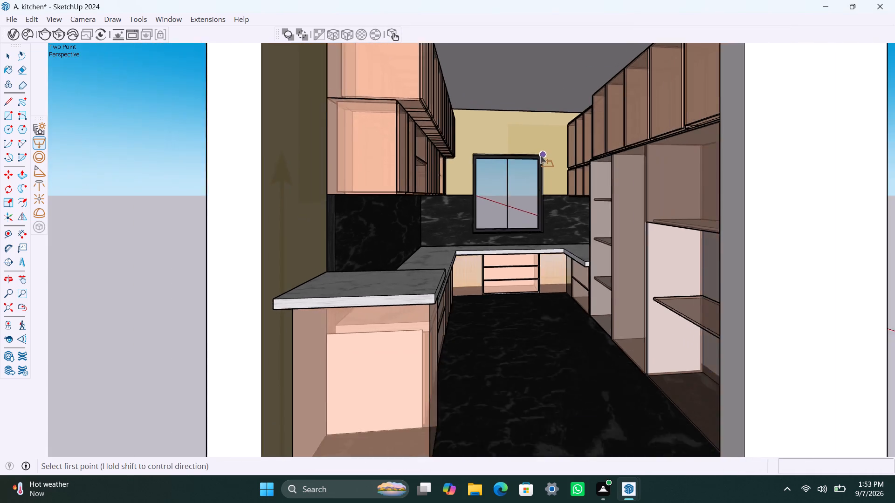
middle_click_drag(504, 98, 493, 63)
scroll(496, 84, "down", 2)
middle_click_drag(496, 85, 477, 192, "shift")
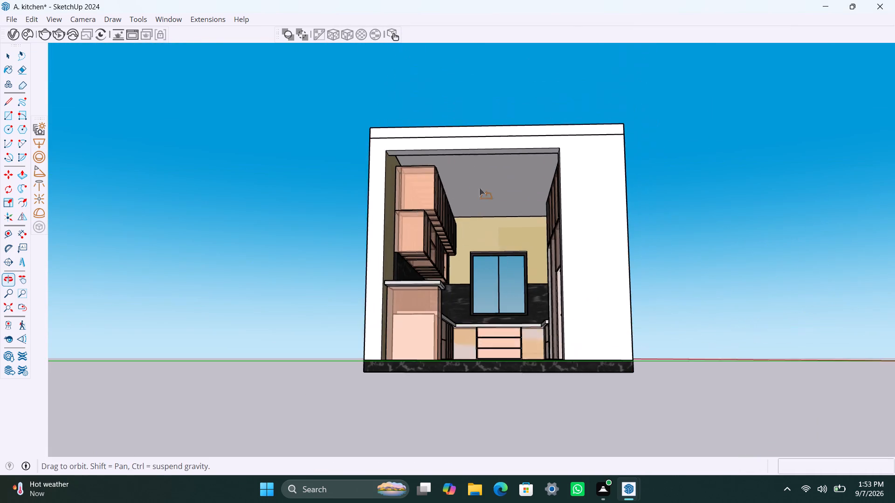
scroll(496, 171, "up", 8)
middle_click_drag(490, 197, 476, 154)
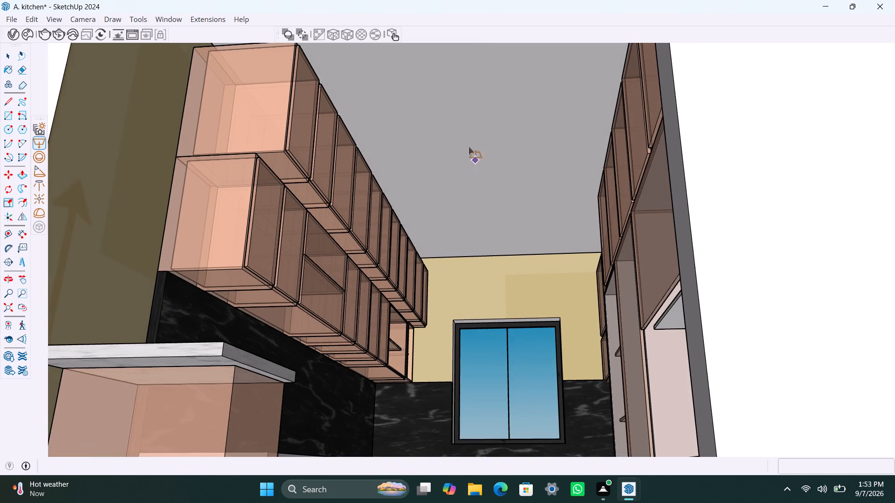
scroll(468, 147, "up", 2)
left_click(475, 133)
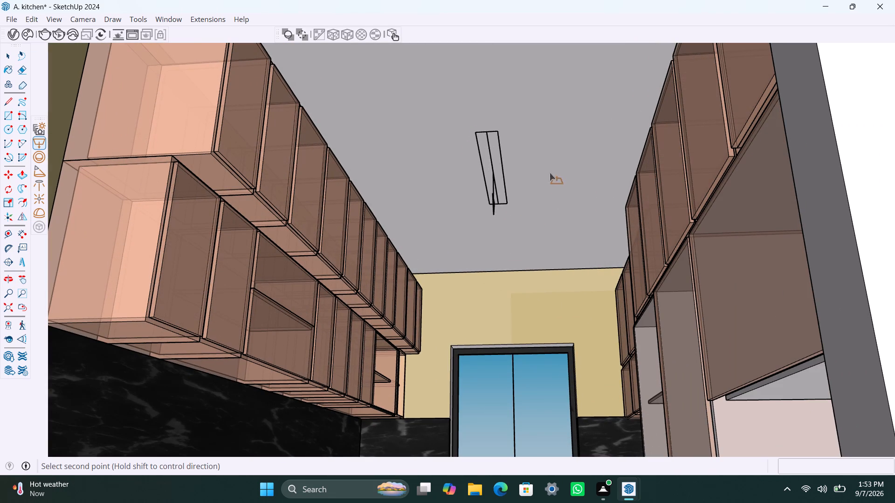
left_click(561, 205)
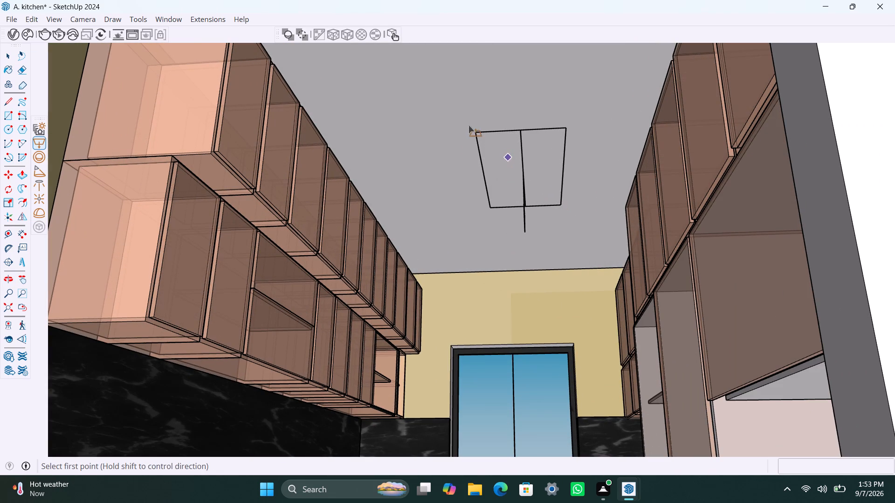
Scale the ceiling rectangle light lengthwise towards the kitchen opening by a factor of about 2.17.
key("space")
left_click(496, 130)
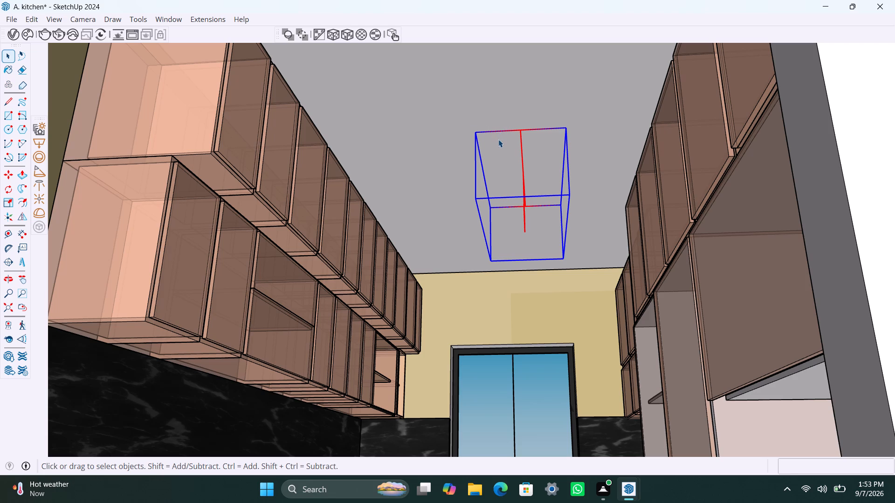
key("s")
left_click_drag(521, 131, 494, 74)
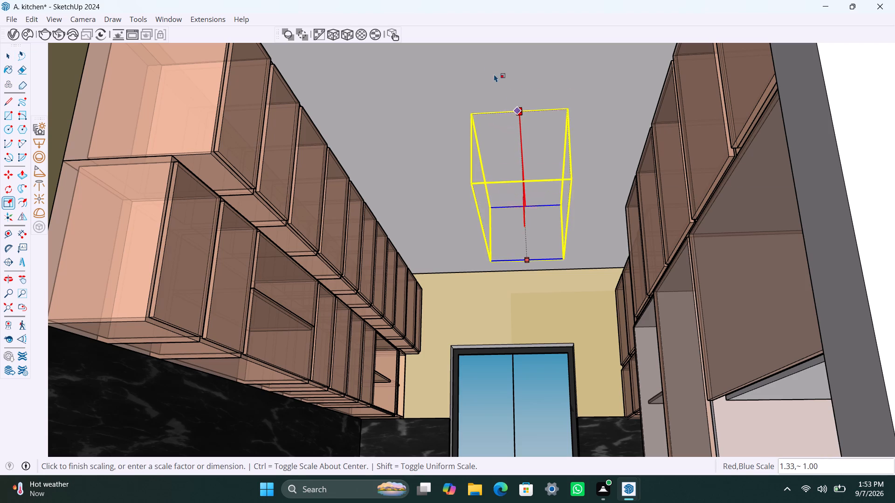
left_click_drag(494, 74, 469, 34)
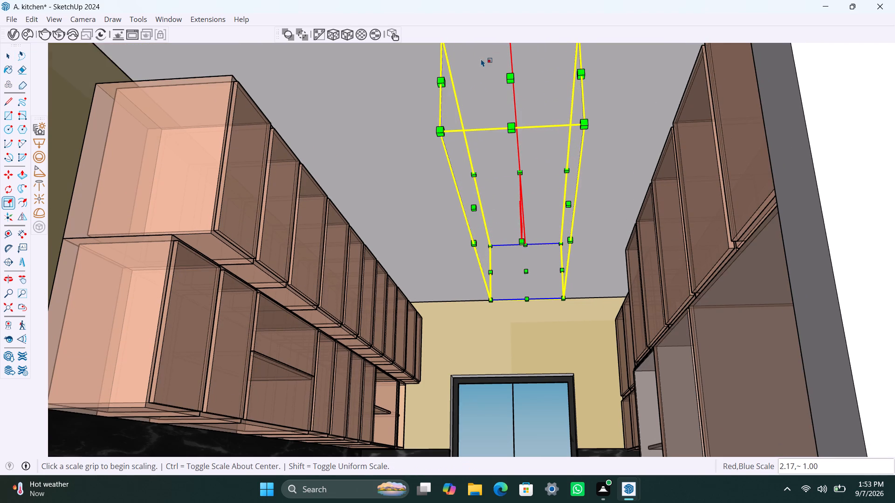
left_click(481, 59)
key("space")
Widen the ceiling rectangle light towards both rows of upper cabinets with the Scale tool.
scroll(491, 204, "down", 5)
middle_click_drag(489, 223, 493, 223)
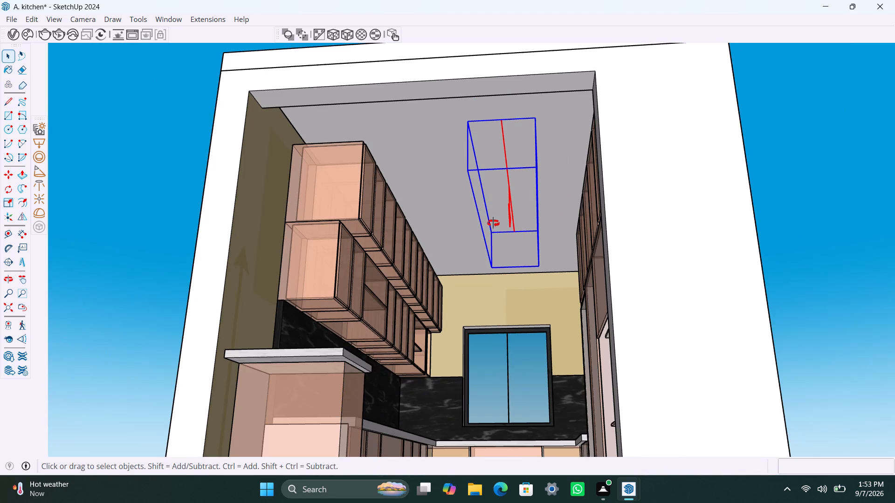
middle_click_drag(493, 223, 536, 216)
scroll(510, 203, "up", 3)
left_click(504, 190)
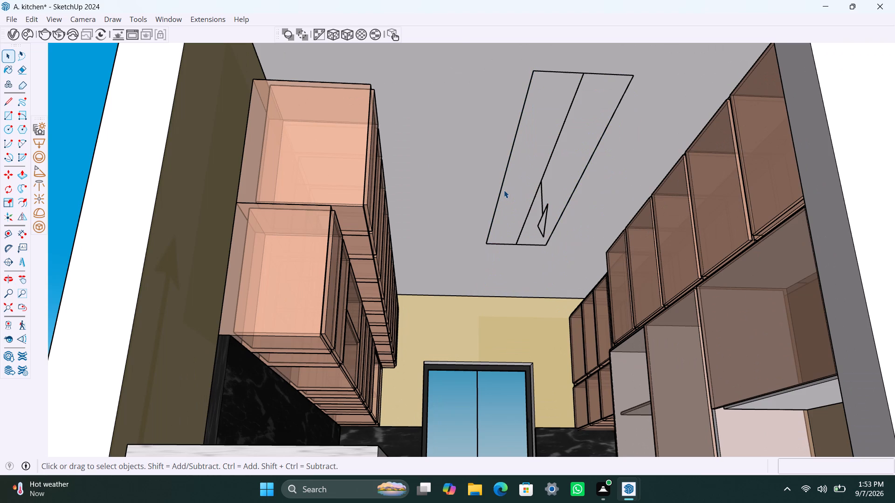
left_click(503, 189)
left_click(503, 188)
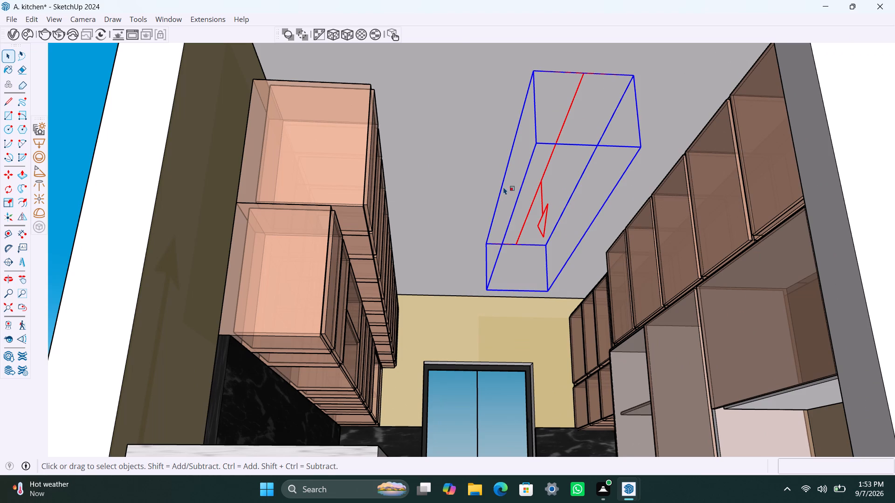
key("s")
left_click_drag(503, 182, 457, 185)
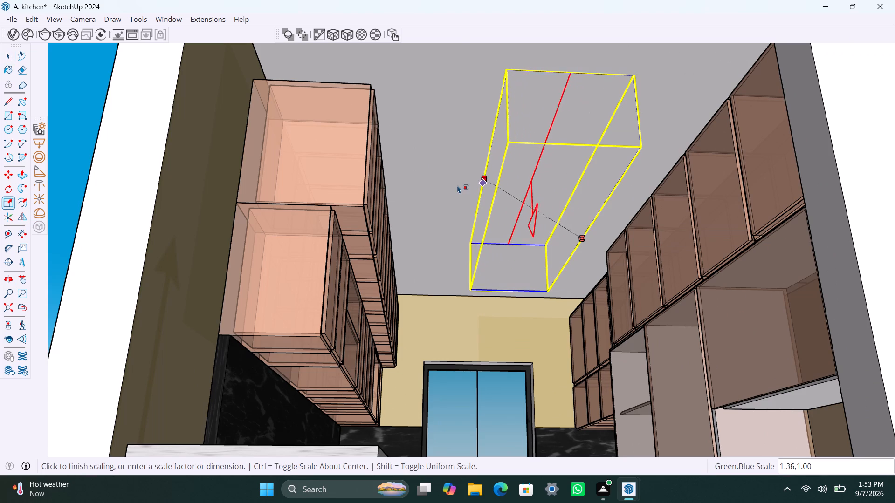
left_click_drag(457, 185, 441, 187)
left_click(441, 187)
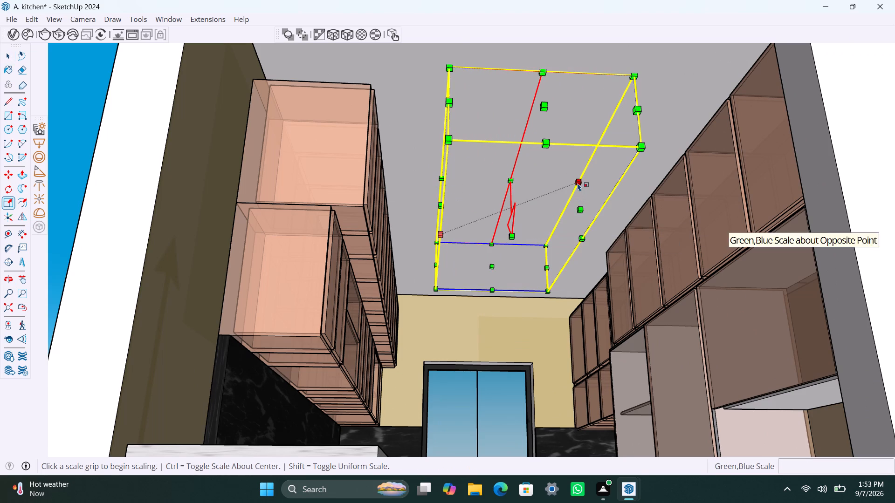
left_click_drag(580, 183, 589, 183)
left_click(589, 183)
key("space")
Scale the ceiling rectangle light lengthwise towards the window wall by a factor of about 1.19.
scroll(581, 239, "down", 2)
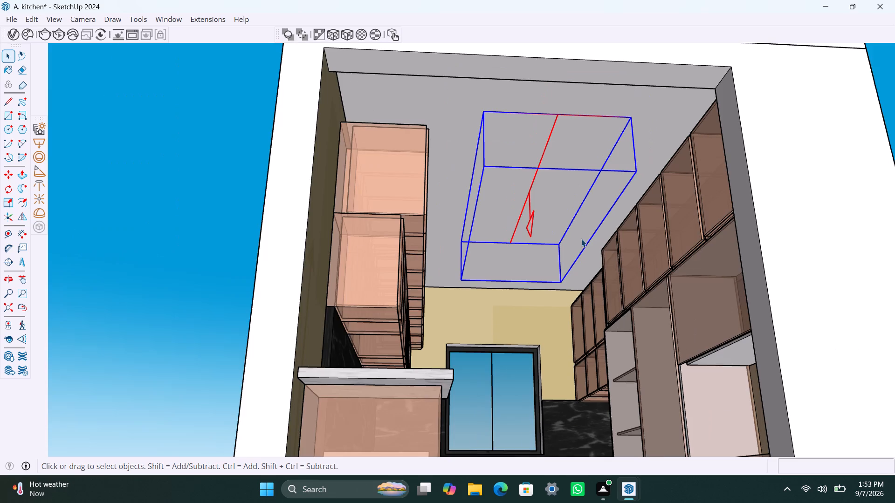
scroll(608, 213, "down", 2)
middle_click_drag(576, 214, 524, 209)
scroll(539, 210, "up", 2)
key("space")
scroll(544, 155, "down", 2)
left_click(821, 121)
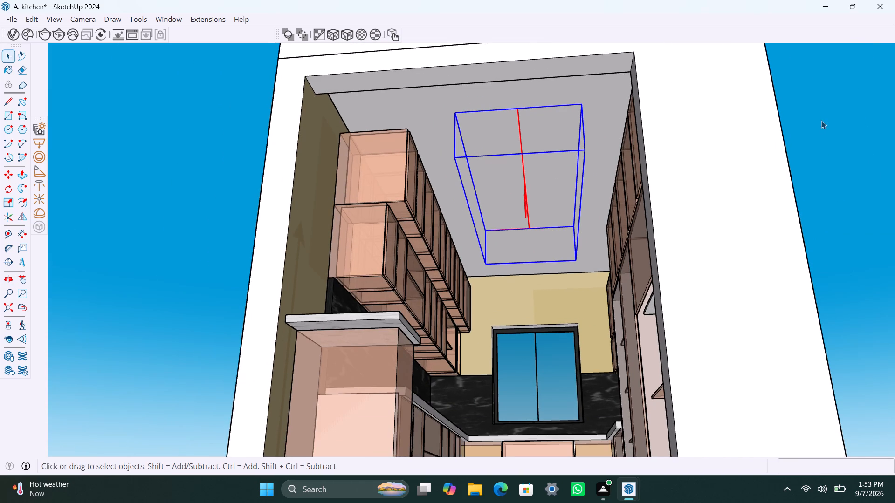
scroll(545, 181, "down", 2)
middle_click_drag(528, 153, 517, 85)
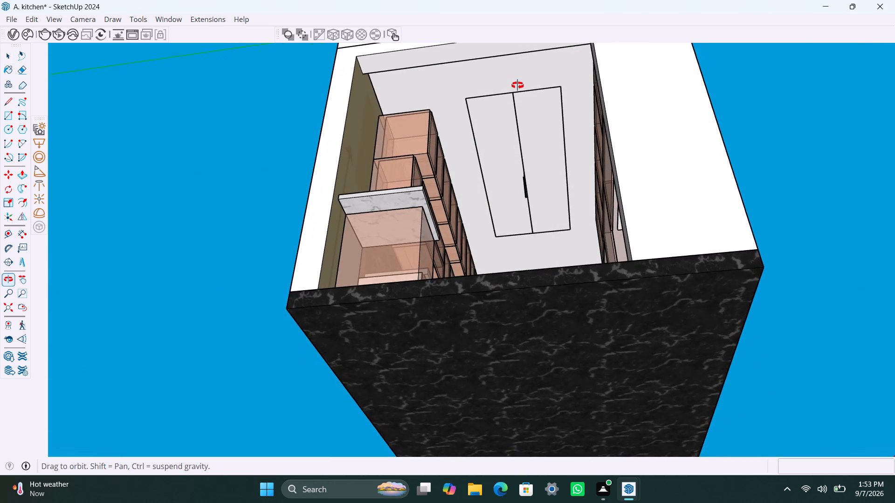
middle_click_drag(517, 85, 474, 120)
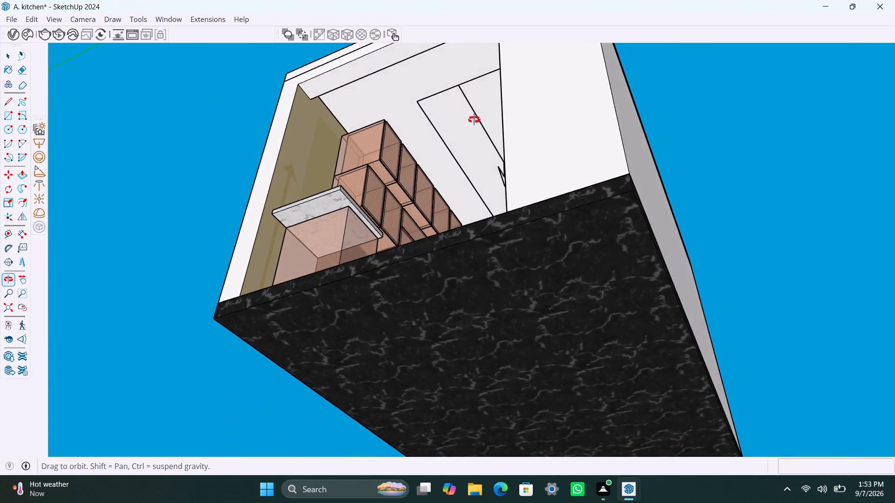
middle_click_drag(474, 120, 515, 167)
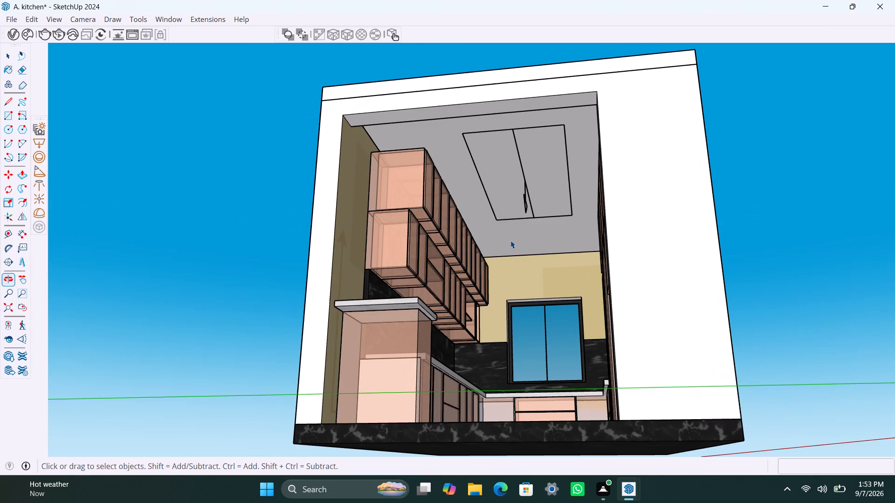
scroll(497, 251, "up", 1)
middle_click_drag(508, 251, 526, 245)
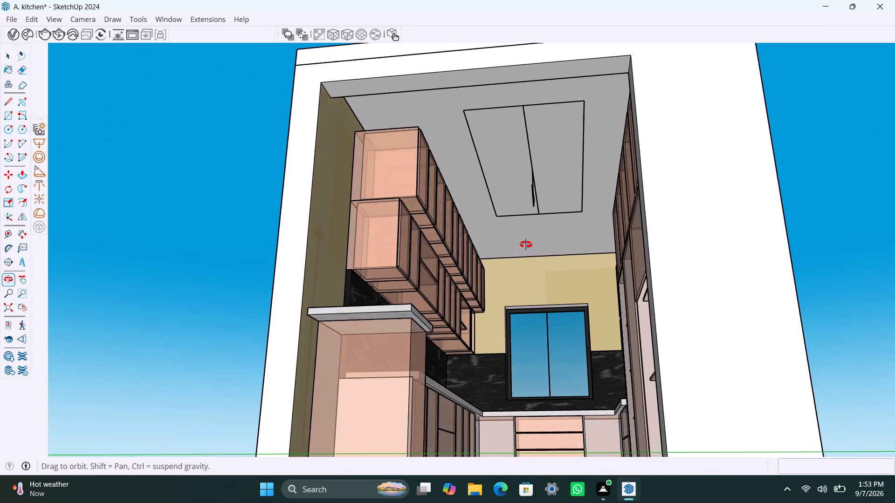
middle_click_drag(526, 245, 525, 241)
scroll(522, 220, "up", 2)
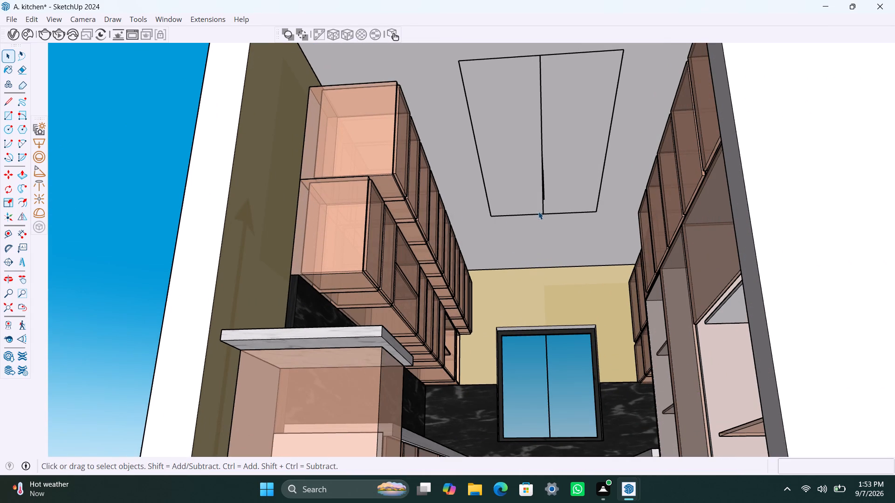
left_click(542, 213)
left_click(544, 203)
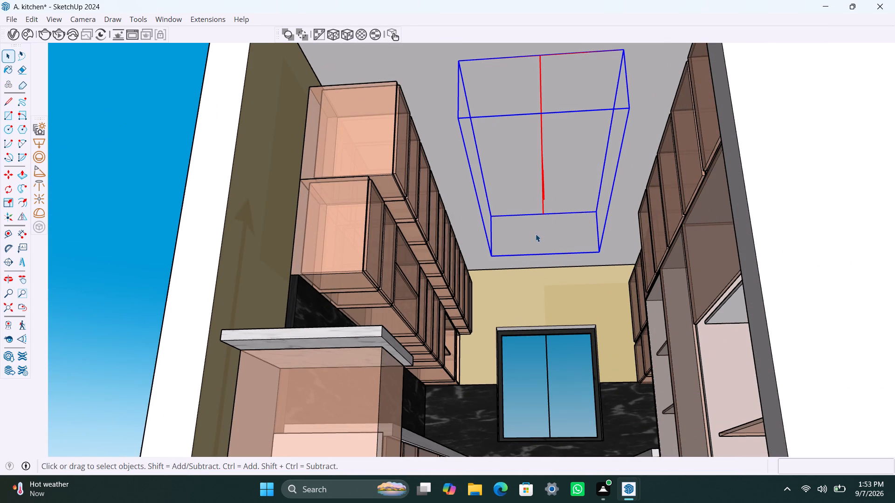
key("s")
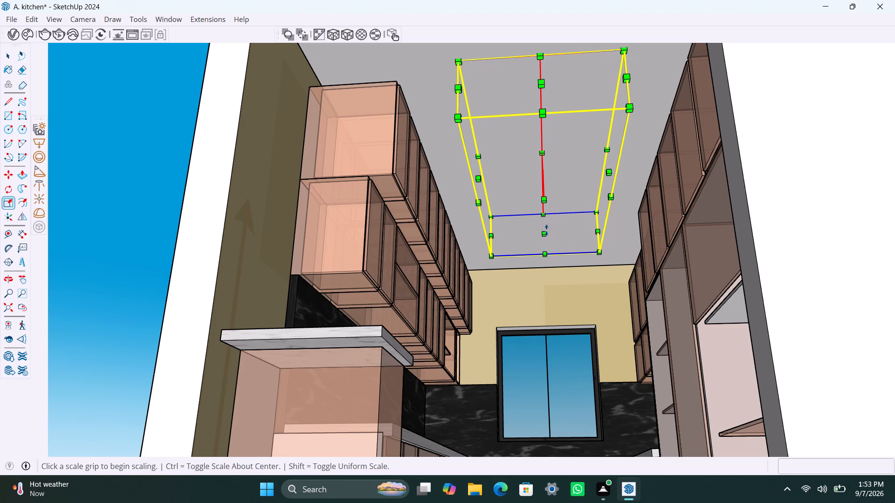
left_click_drag(546, 232, 548, 251)
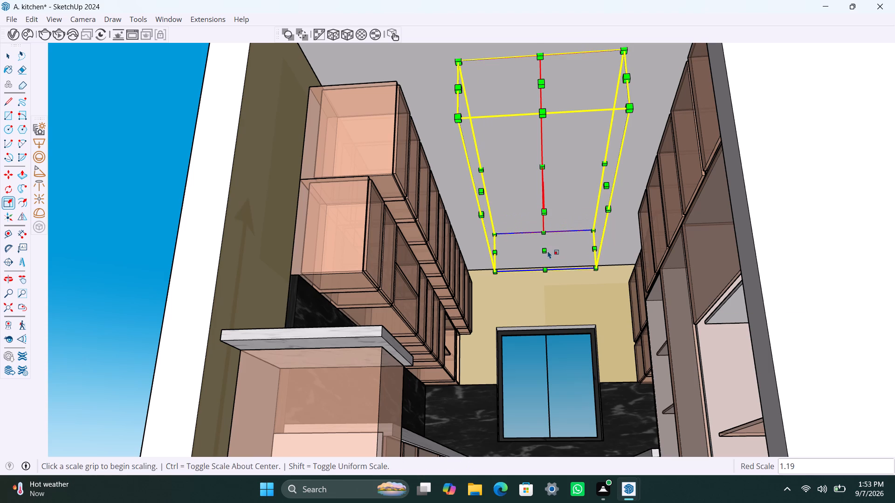
left_click(548, 251)
key("space")
scroll(485, 191, "down", 4)
left_click(776, 150)
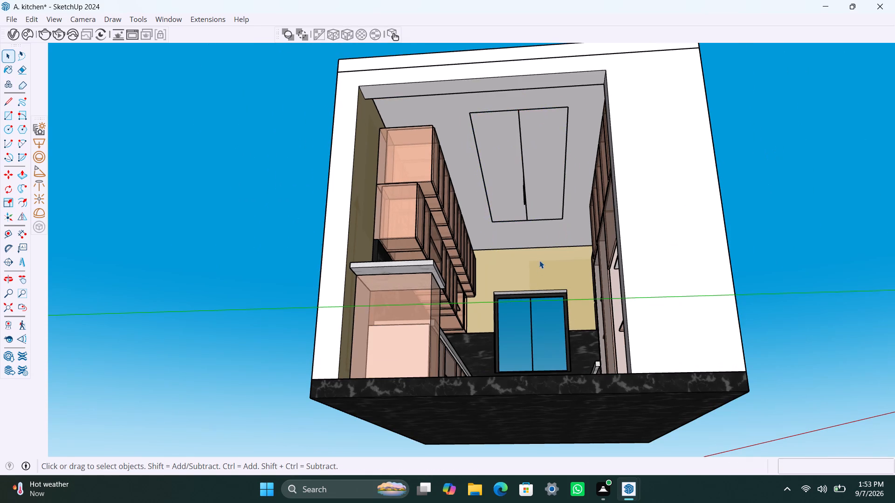
Place the camera at standing eye height in front of the kitchen opening with the Position Camera tool, facing the window.
scroll(539, 258, "up", 2)
middle_click_drag(538, 188, 512, 229)
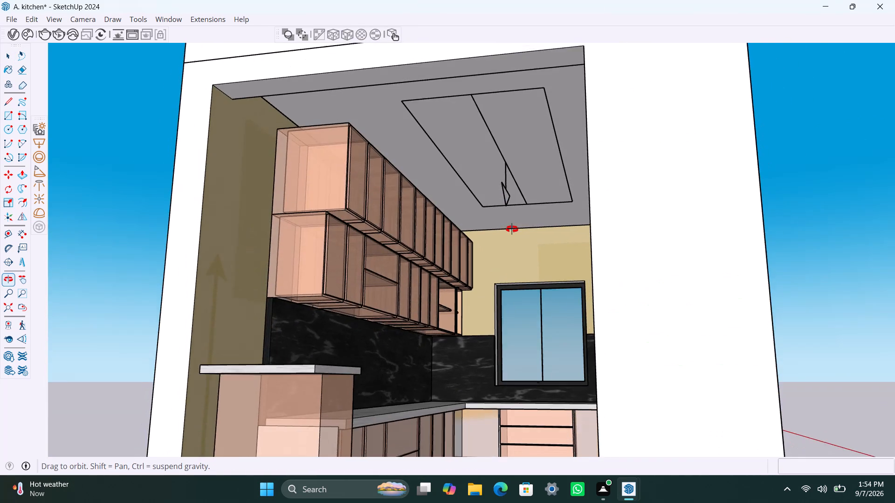
middle_click_drag(512, 229, 544, 196)
scroll(544, 196, "up", 1)
scroll(545, 186, "down", 4)
middle_click_drag(547, 187, 552, 213)
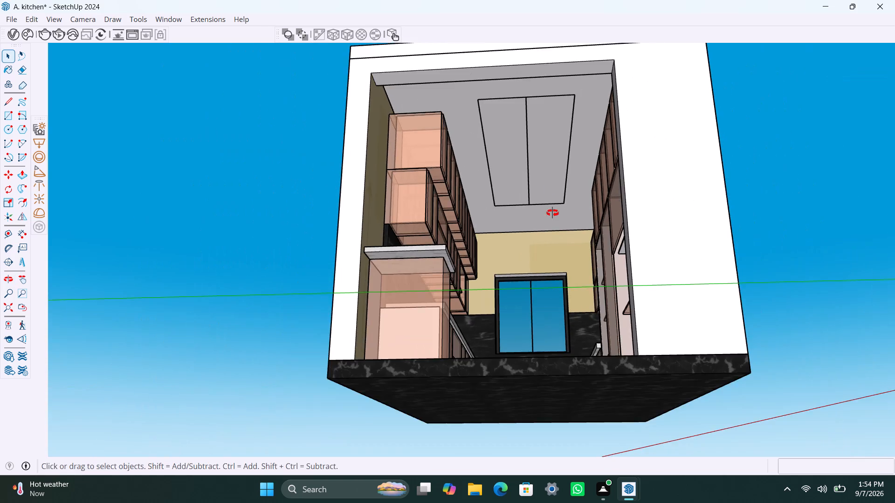
middle_click_drag(552, 213, 551, 240)
scroll(539, 216, "down", 3)
middle_click_drag(539, 233, 565, 266)
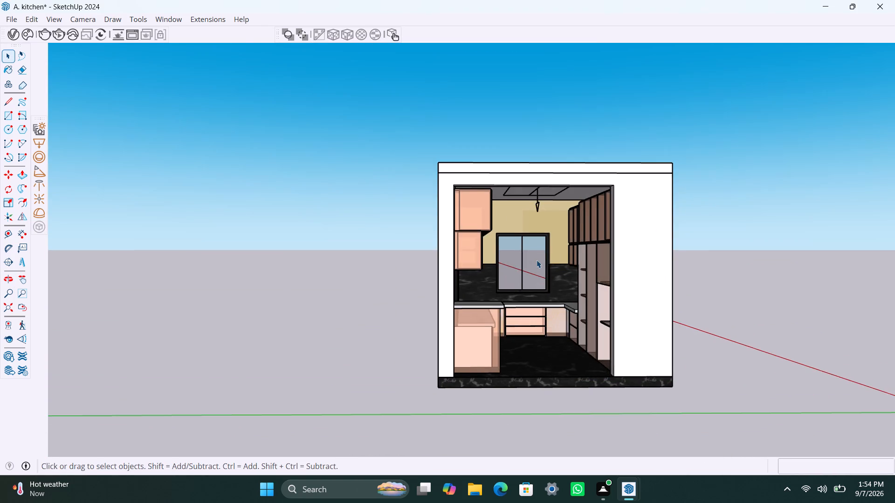
scroll(532, 258, "up", 2)
middle_click_drag(531, 269, 496, 254)
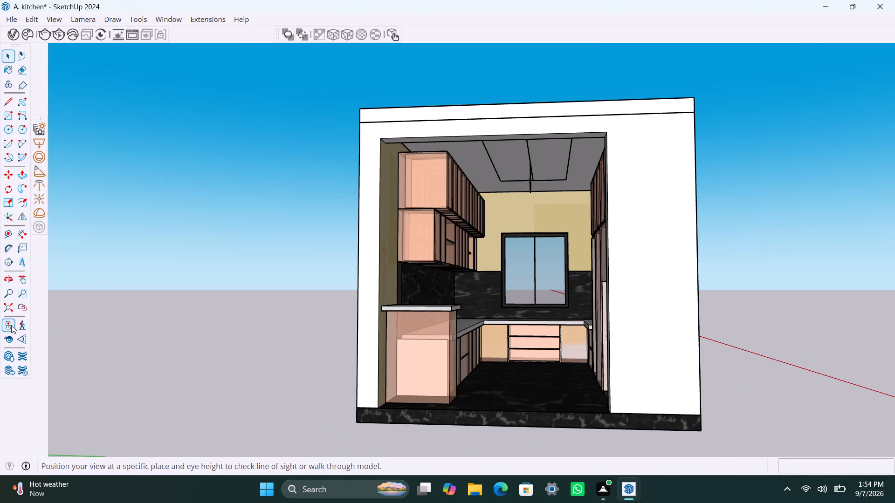
left_click(11, 325)
left_click(501, 444)
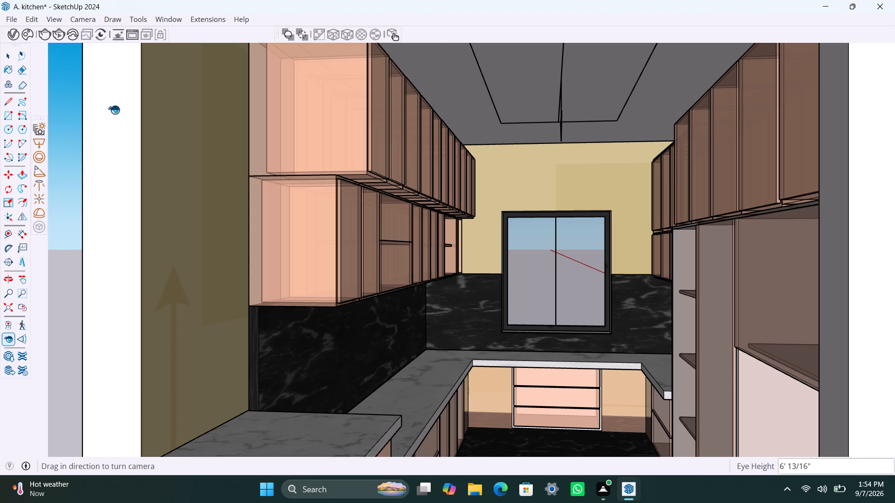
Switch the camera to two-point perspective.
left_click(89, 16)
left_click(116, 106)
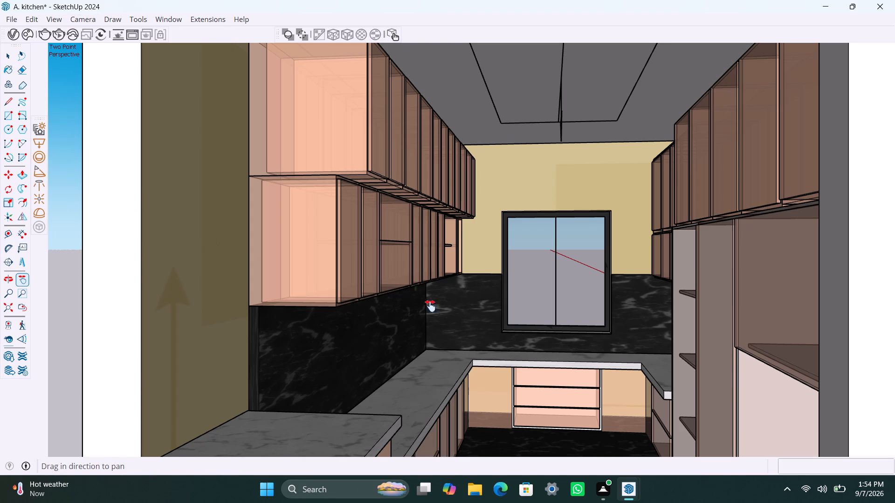
Frame the kitchen interior closer around the window wall, keeping the countertops, both upper cabinet rows and the near counter in view.
middle_click_drag(517, 328, 528, 324)
scroll(527, 328, "up", 1)
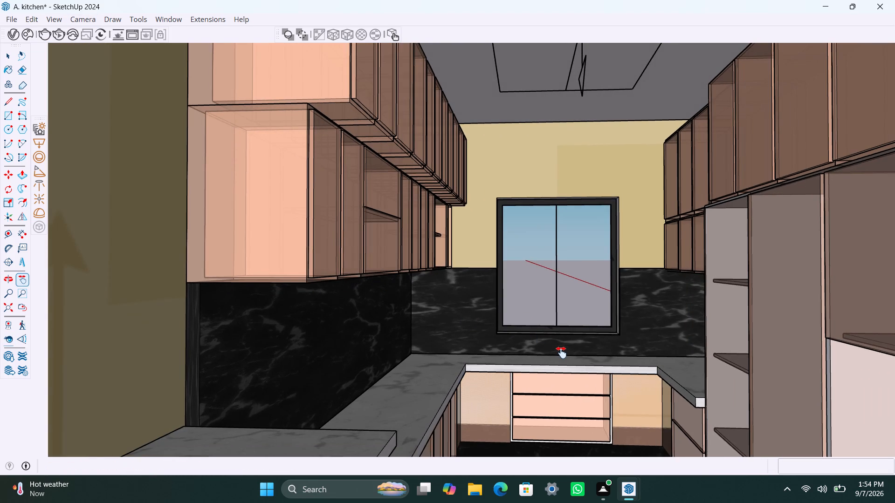
scroll(561, 353, "down", 1)
middle_click_drag(564, 340, 545, 326, "shift")
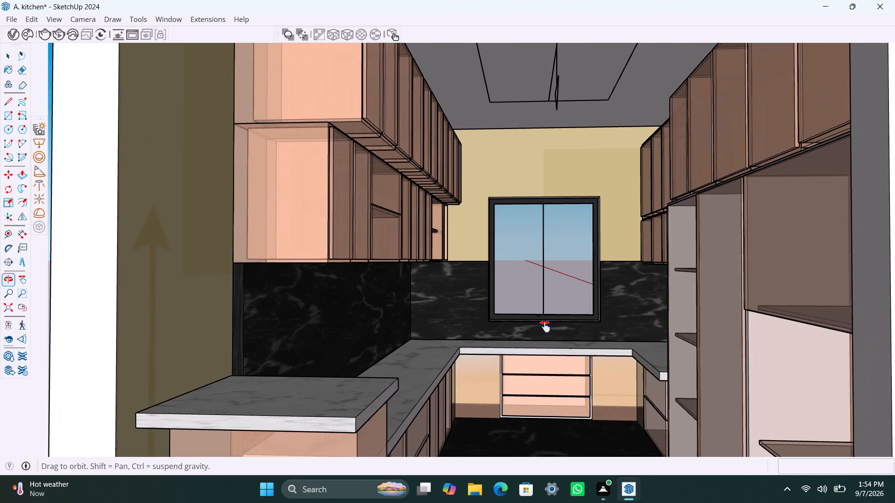
middle_click_drag(545, 326, 532, 326, "shift")
scroll(545, 328, "up", 1)
middle_click_drag(570, 339, 577, 340)
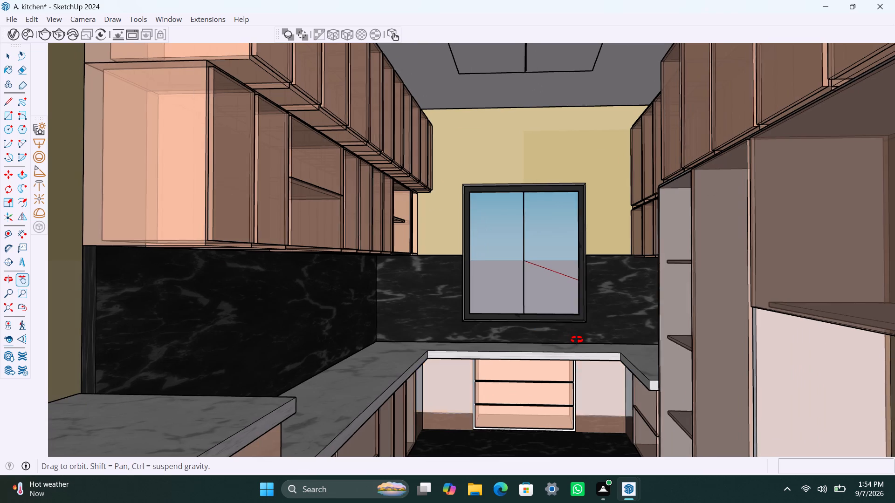
middle_click_drag(577, 340, 577, 340)
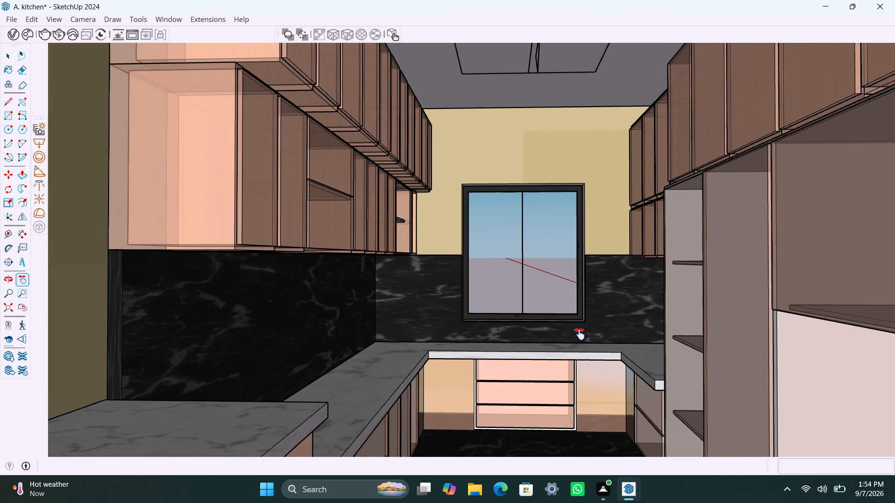
middle_click_drag(579, 334, 577, 319, "shift")
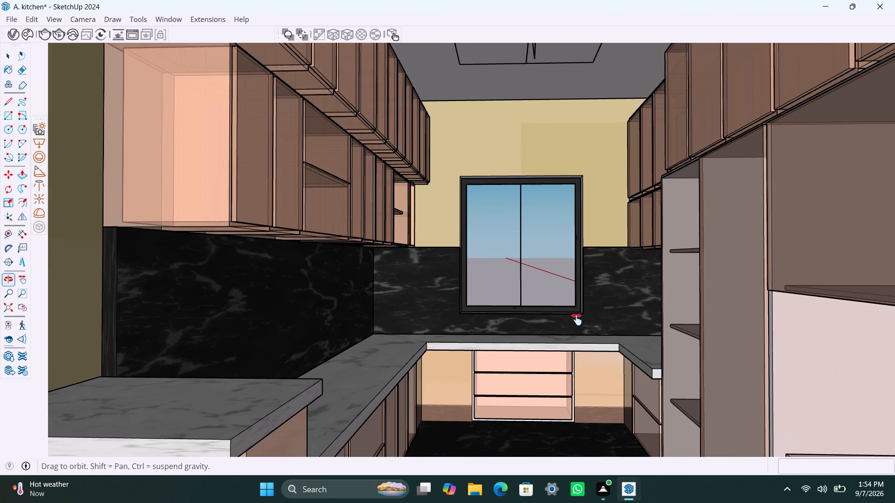
middle_click_drag(577, 319, 577, 319, "shift")
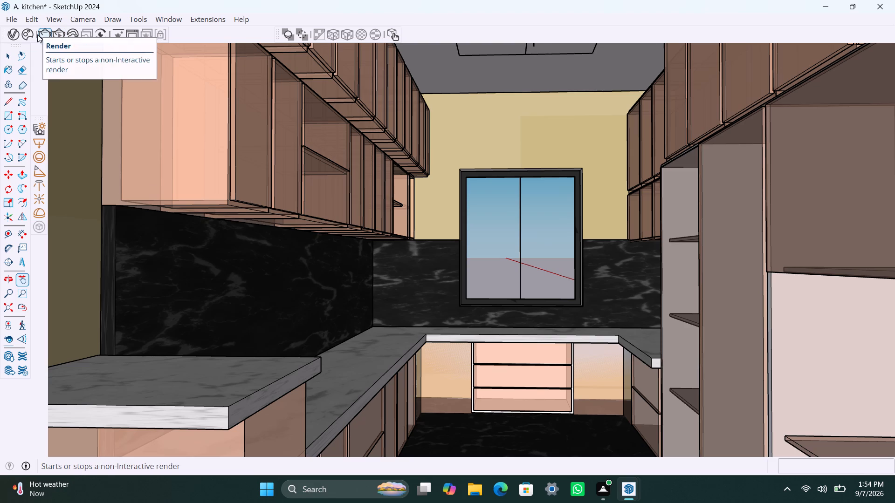
Open the V-Ray Asset Editor and set the Rectangle Light intensity to 60, and after that to 100.
left_click(10, 34)
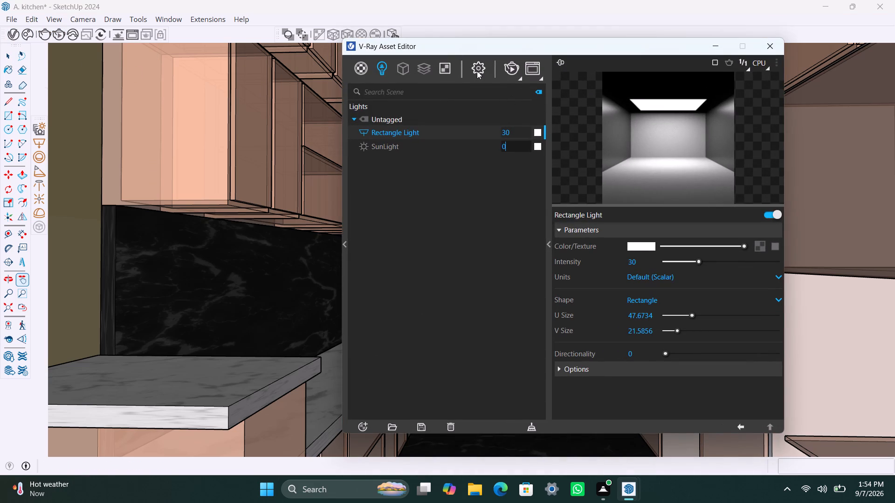
left_click(512, 132)
left_click_drag(514, 131, 483, 129)
type("60")
left_click(505, 202)
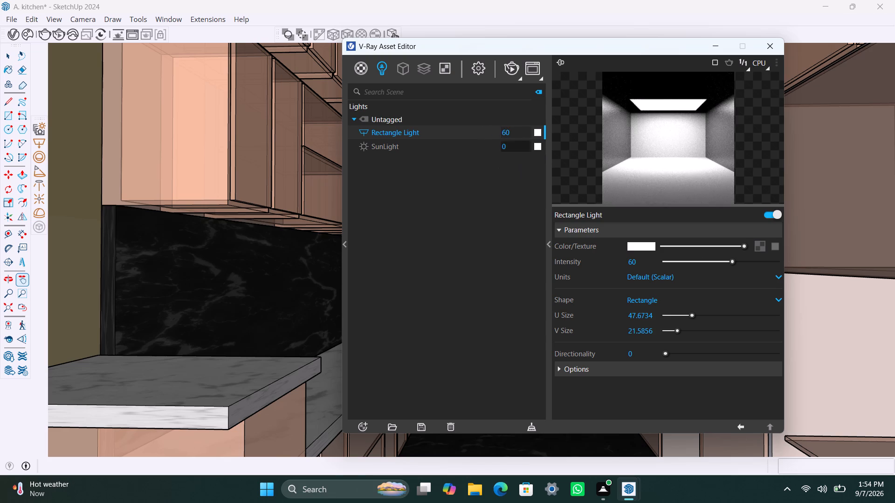
left_click_drag(515, 134, 483, 136)
type("100")
left_click(479, 179)
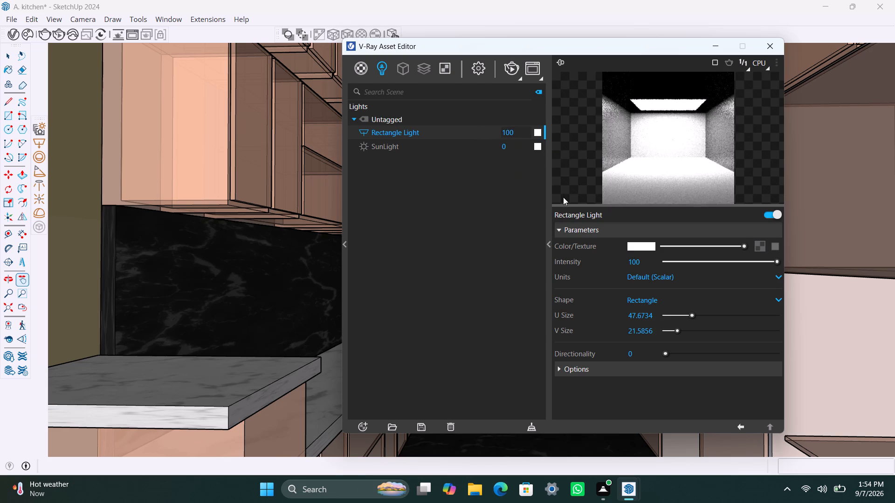
Run an interactive V-Ray render to examine the kitchen's lighting, then abort it and minimise the frame buffer.
left_click(511, 69)
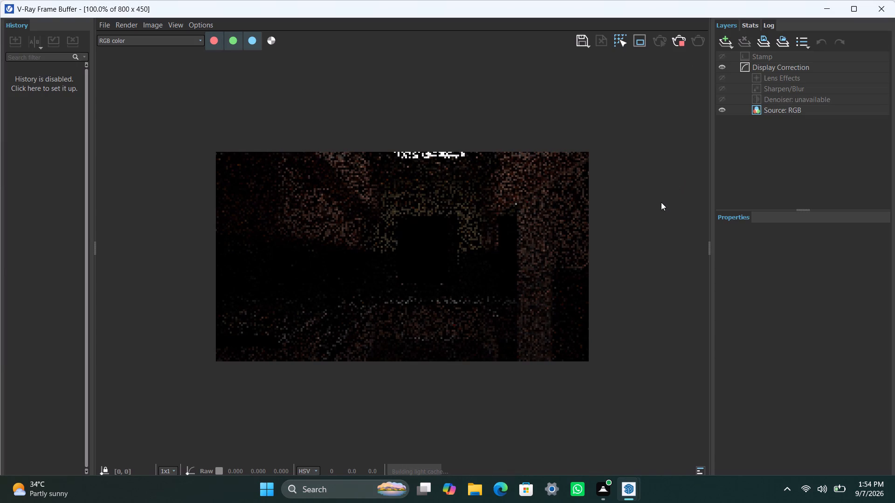
scroll(531, 254, "down", 1)
scroll(455, 266, "up", 1)
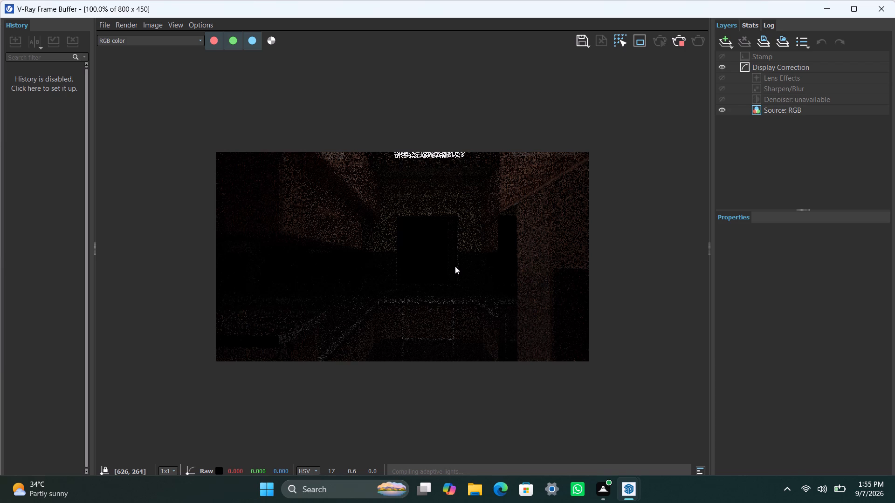
scroll(419, 257, "down", 1)
scroll(420, 259, "up", 2)
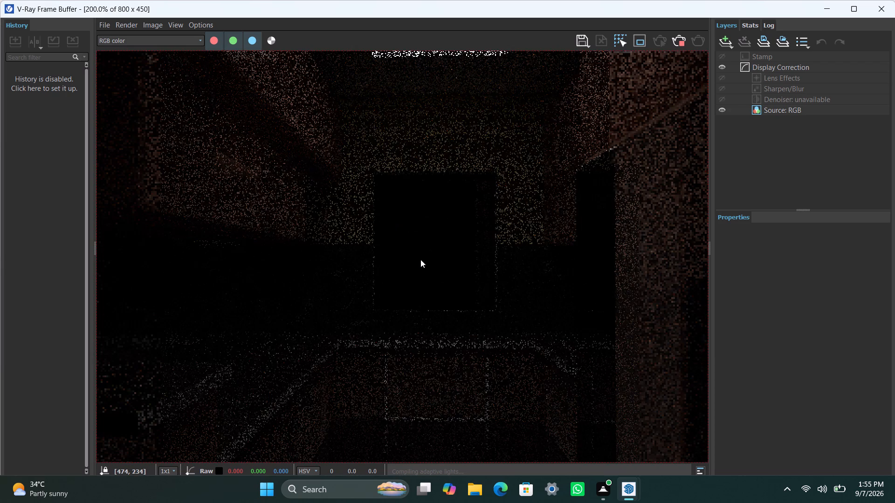
scroll(420, 259, "down", 1)
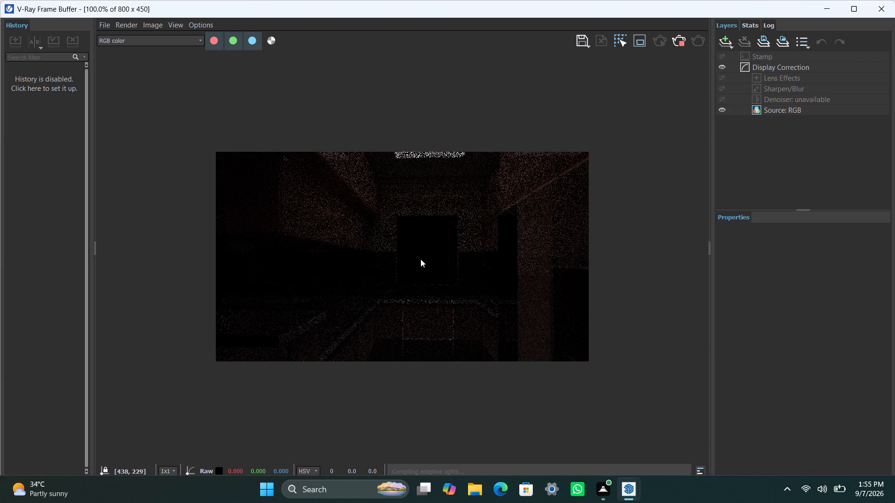
left_click(682, 44)
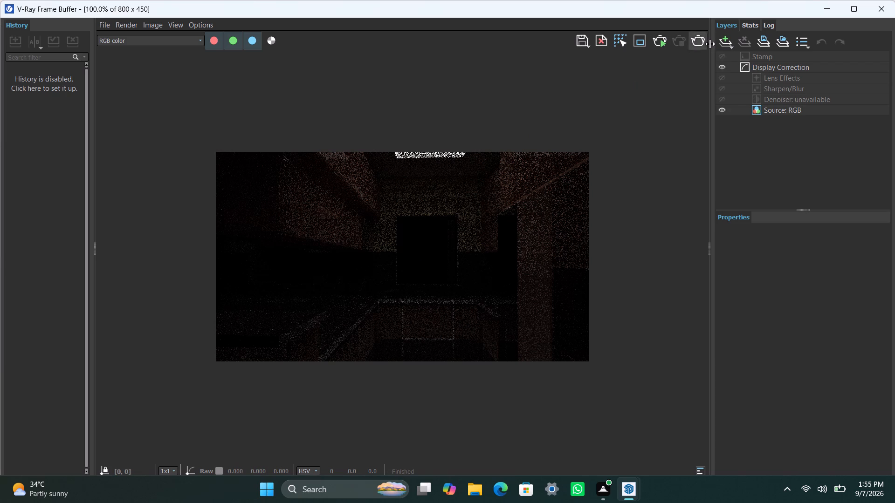
left_click(823, 2)
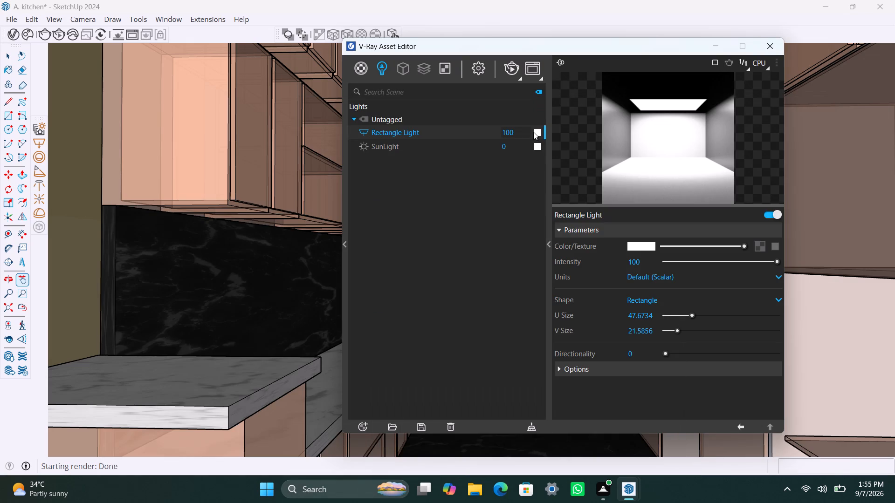
Set the Rectangle Light intensity to 10000.
left_click_drag(524, 131, 496, 131)
type("10000")
Run an interactive V-Ray render to examine the kitchen's lighting up close, then abort it and minimise the frame buffer.
left_click(509, 66)
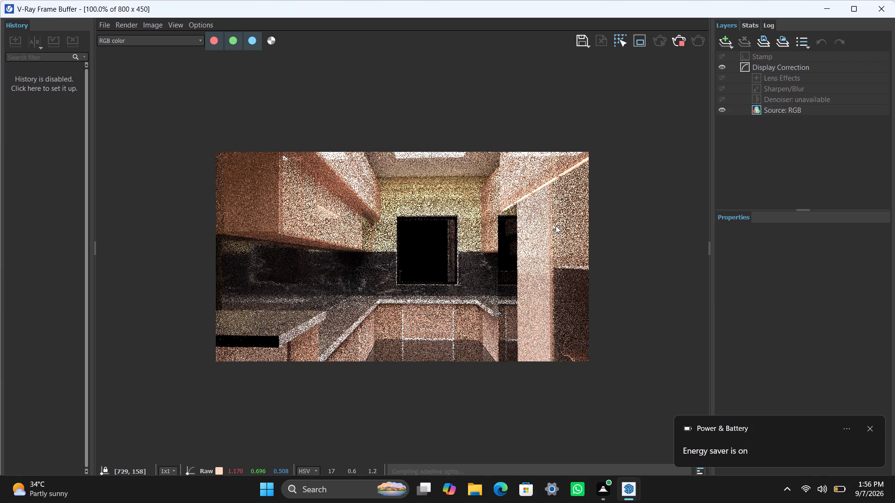
scroll(464, 254, "up", 1)
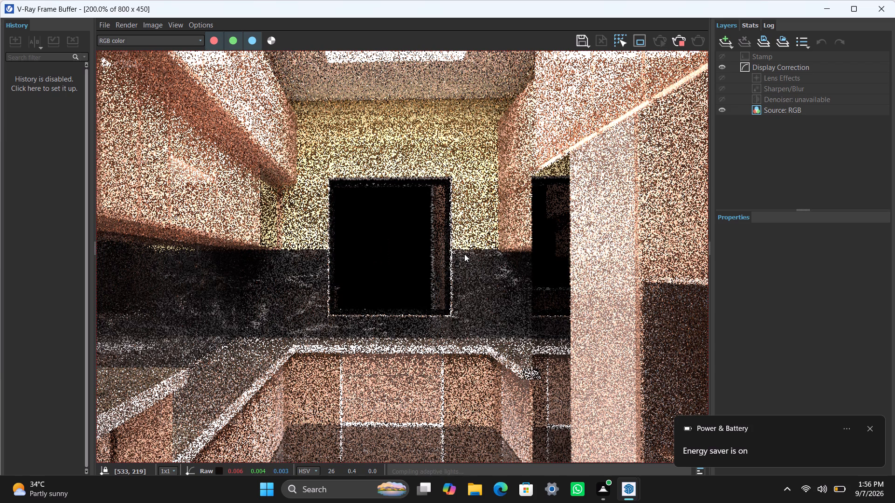
scroll(464, 254, "down", 1)
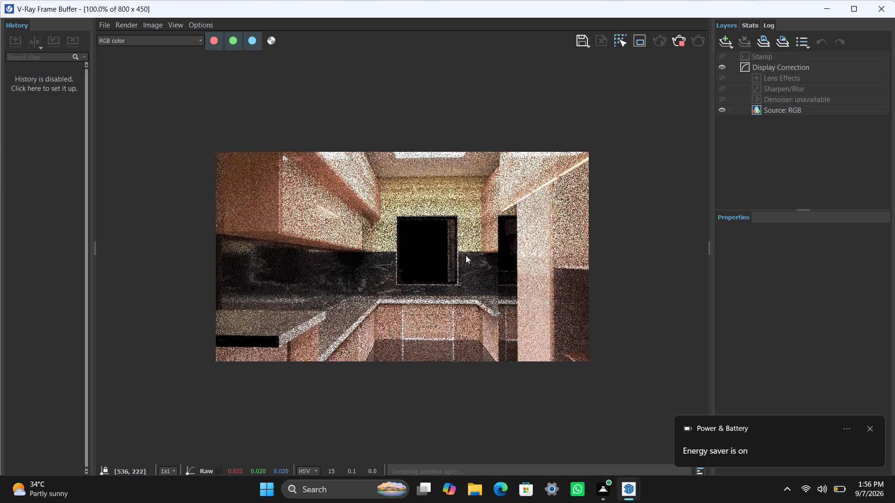
left_click(681, 41)
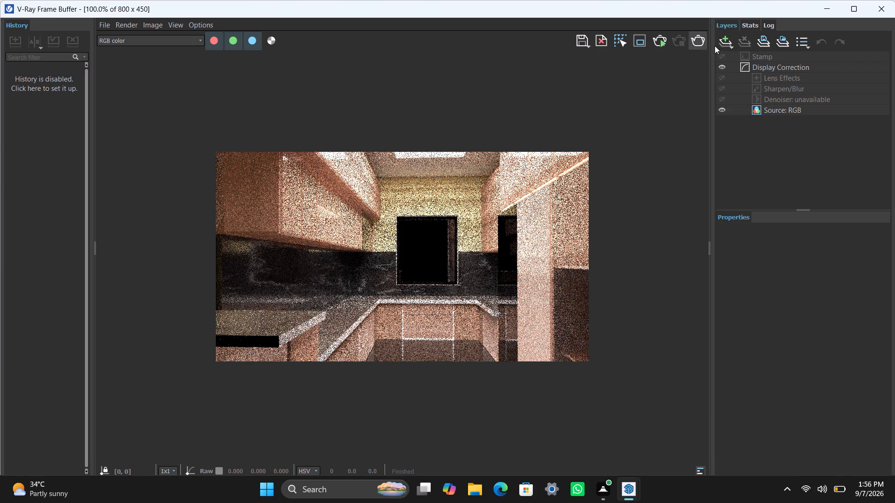
left_click(831, 6)
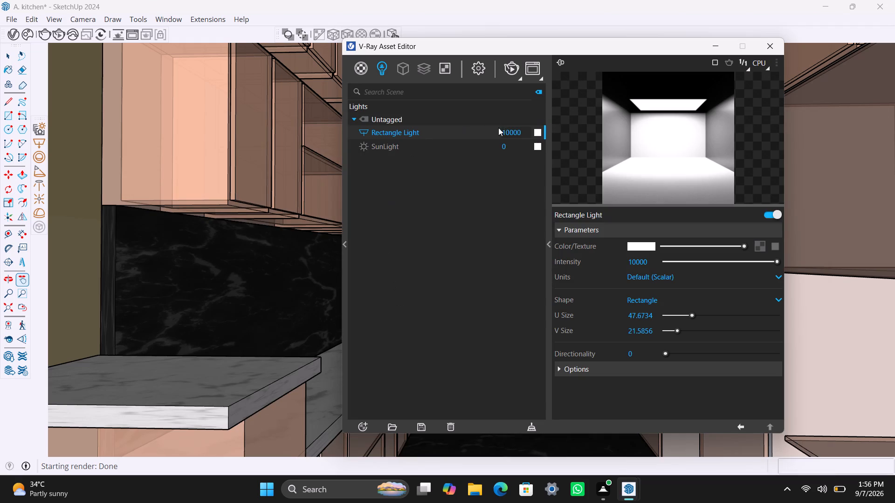
Set the Rectangle Light intensity to 12000, keeping its shape as Rectangle.
left_click(509, 135)
key("BackSpace")
key("2")
left_click(661, 301)
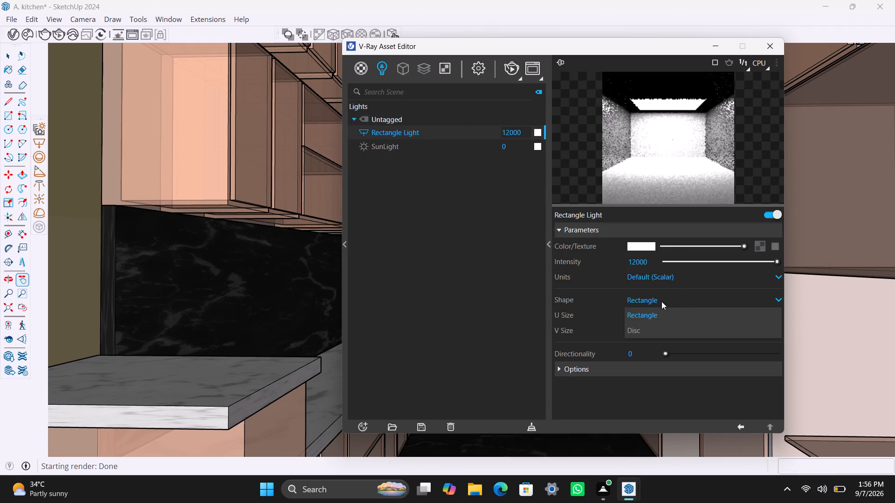
left_click(687, 293)
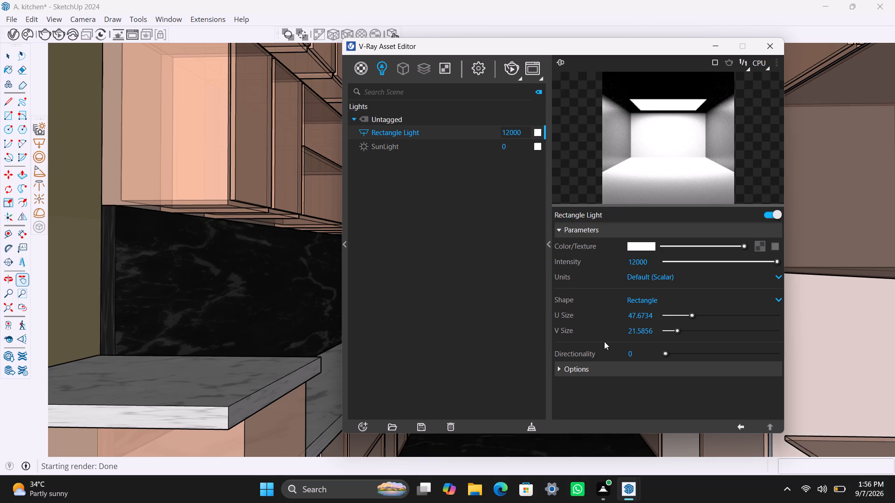
Expand the Rectangle Light's options and turn on Invisible, keeping the intensity at 12000.
left_click(563, 367)
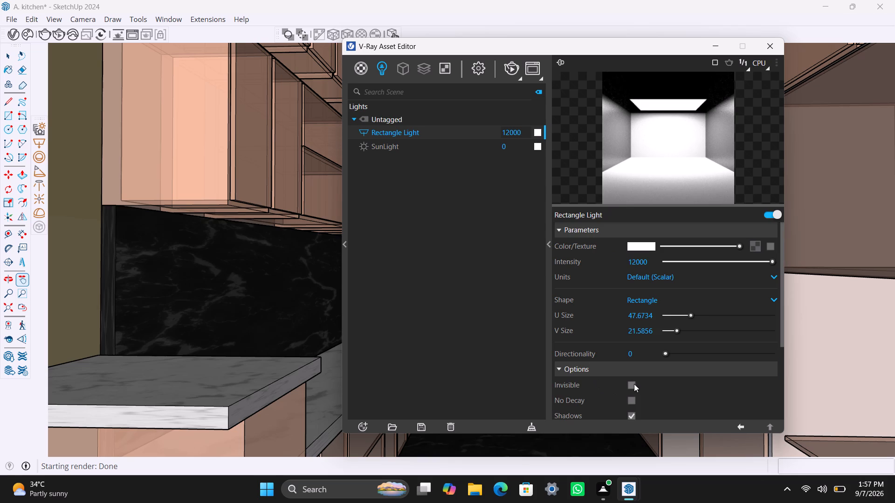
left_click(634, 382)
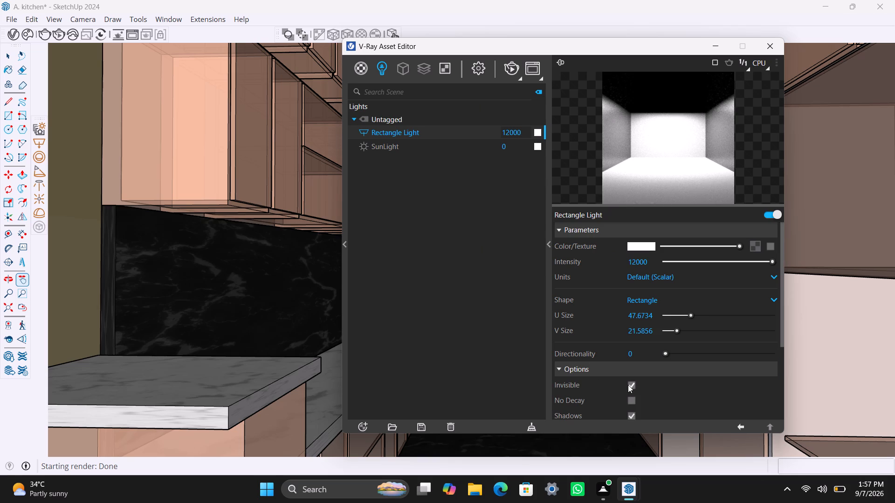
left_click(632, 385)
left_click(632, 385)
left_click(632, 385)
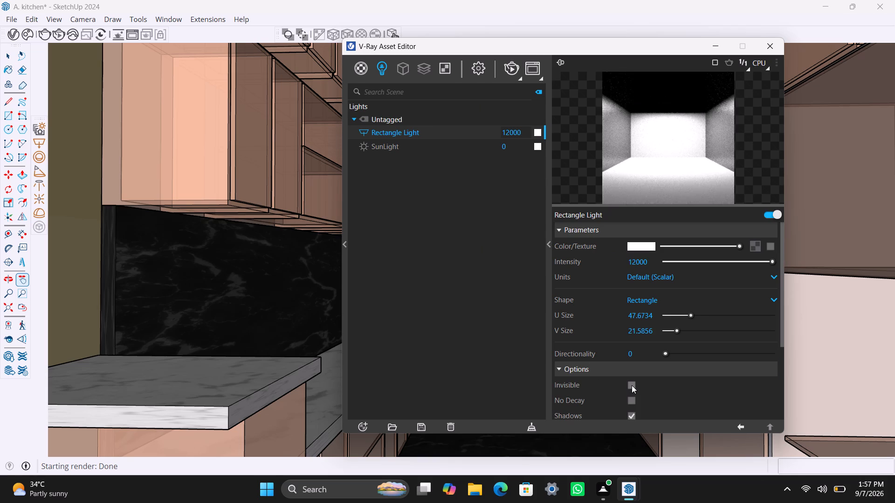
left_click(632, 385)
left_click(516, 132)
left_click(512, 131)
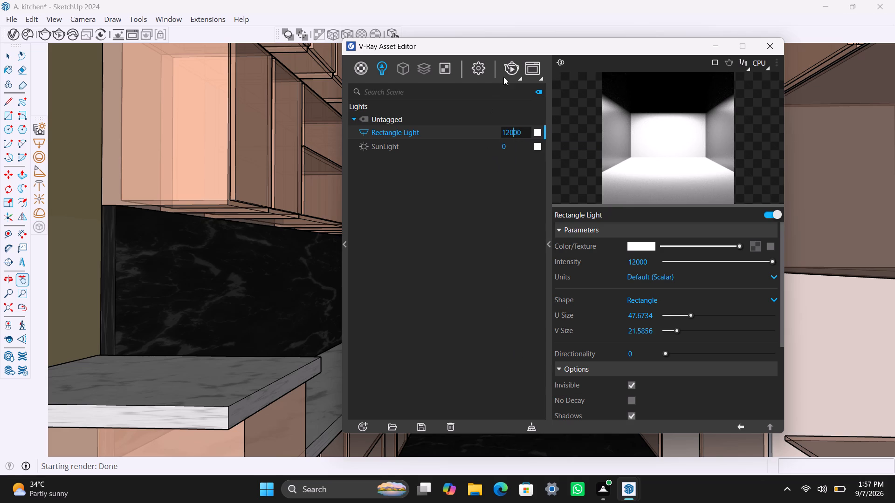
Run another interactive V-Ray render to check the kitchen with the invisible light, then abort it and minimise the frame buffer.
left_click(509, 71)
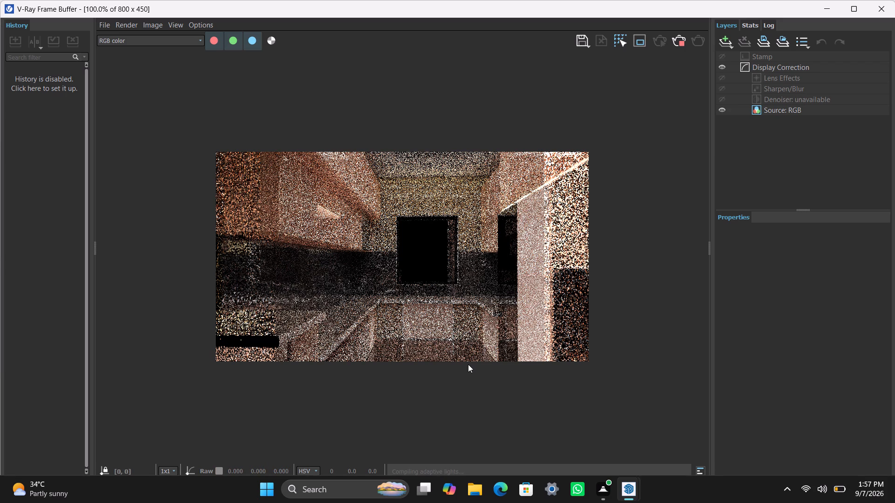
left_click(680, 43)
left_click(834, 6)
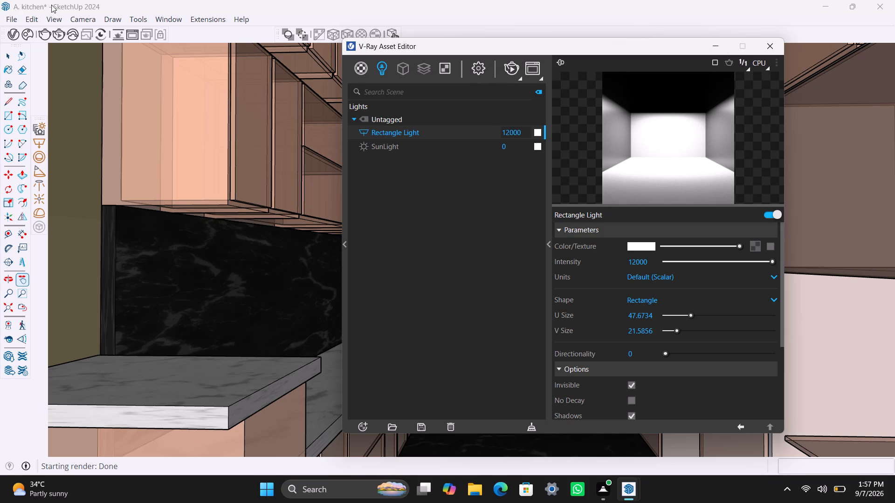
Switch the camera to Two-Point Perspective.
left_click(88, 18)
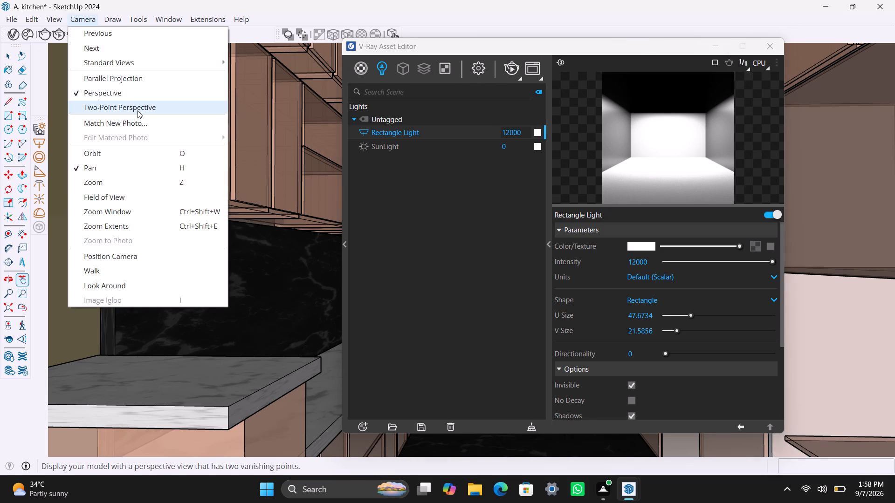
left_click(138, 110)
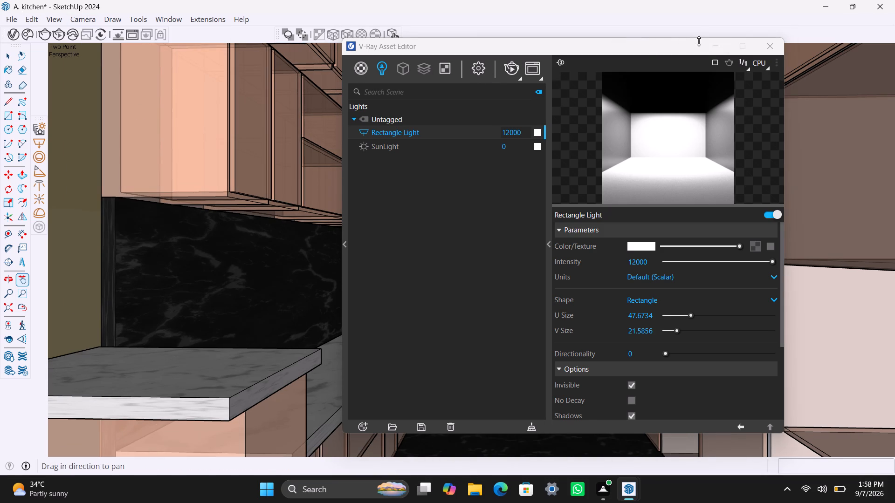
Minimise the V-Ray Asset Editor and hide the model axes.
left_click(706, 47)
scroll(529, 320, "down", 1)
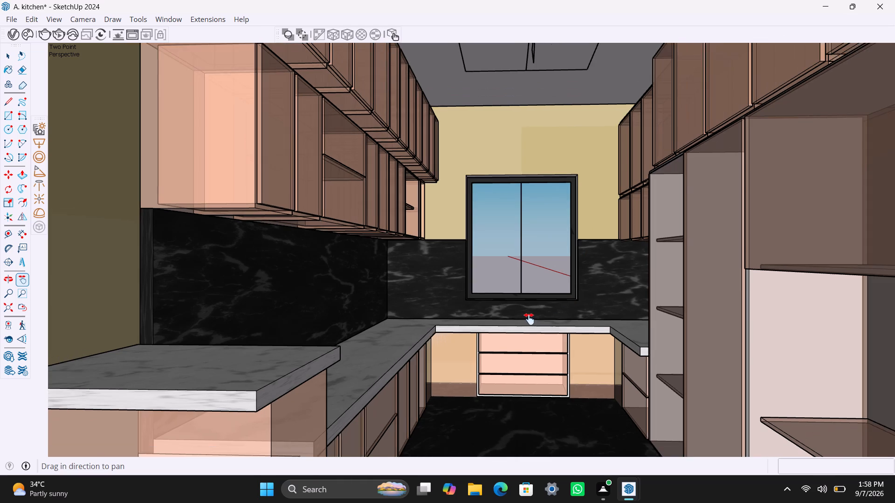
scroll(529, 319, "down", 17)
scroll(529, 317, "down", 5)
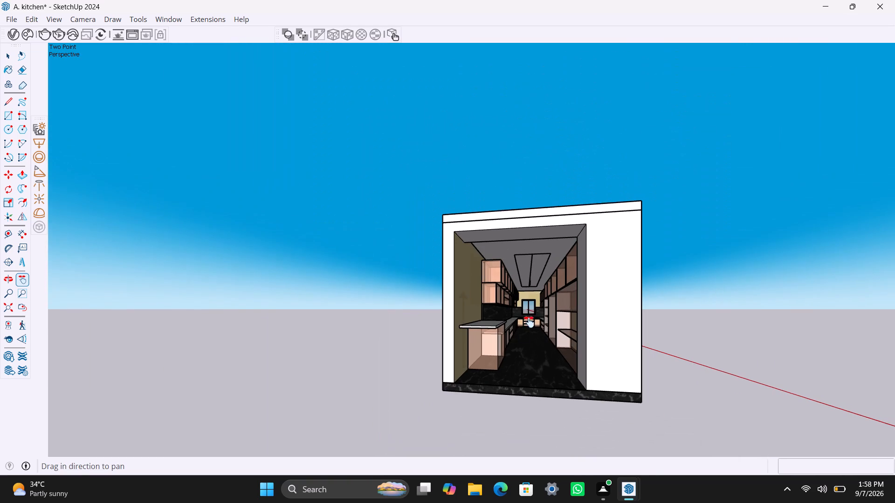
key("space")
left_click(46, 20)
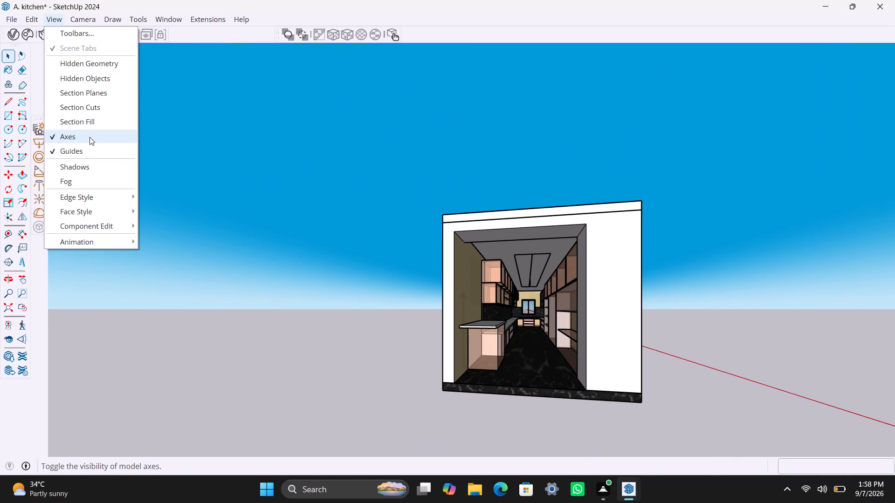
left_click(89, 136)
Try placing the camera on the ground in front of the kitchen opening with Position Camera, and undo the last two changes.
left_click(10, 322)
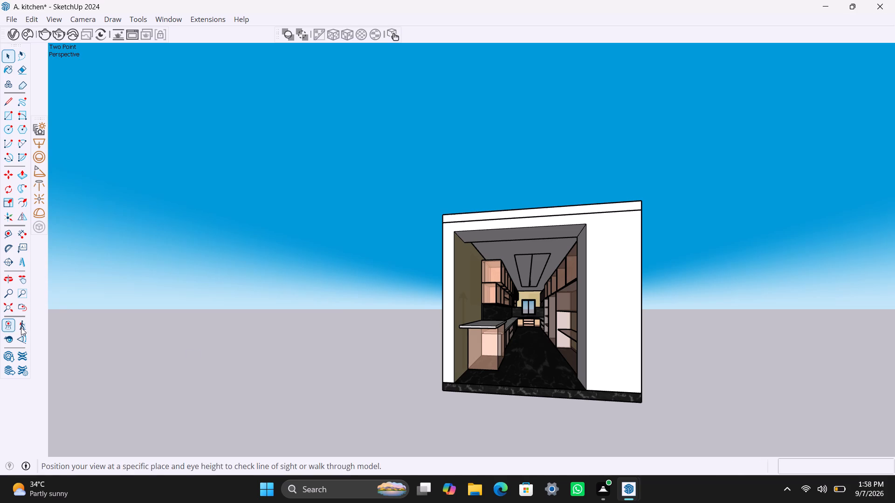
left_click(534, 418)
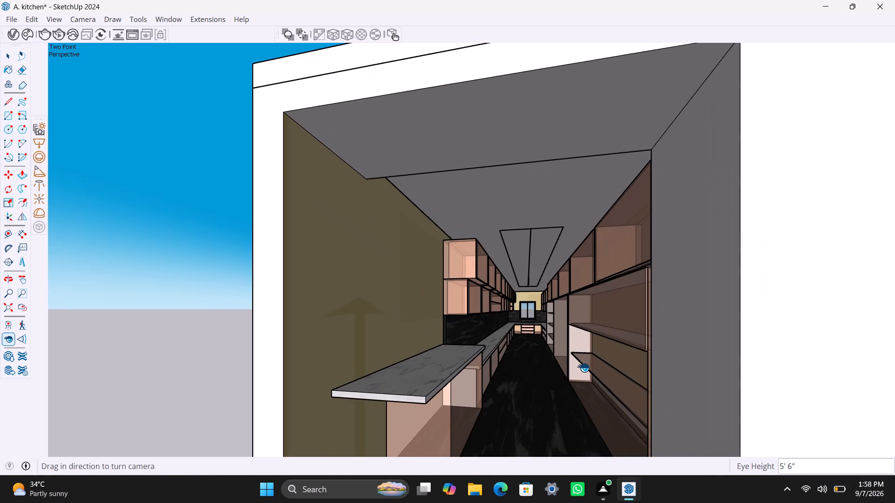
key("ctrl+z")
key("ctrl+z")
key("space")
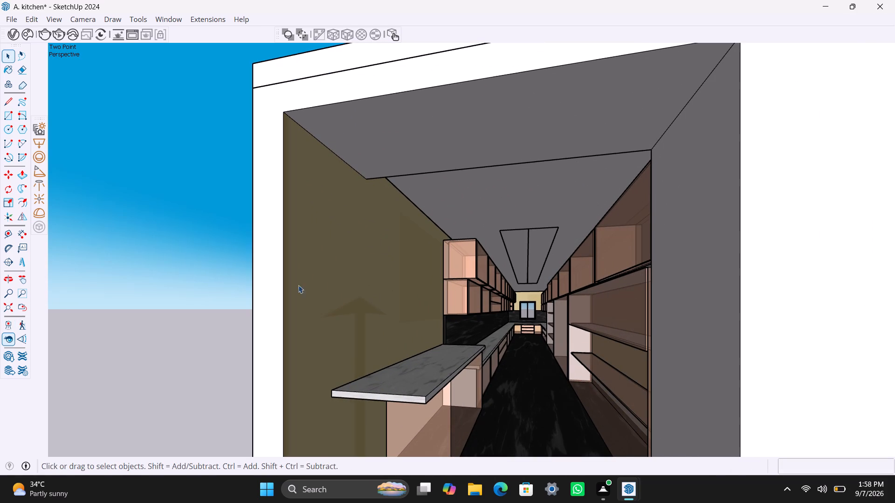
Lengthen the ceiling rectangle light along the red axis toward the window wall with the Scale tool, then deselect it.
triple_click(165, 222)
left_click(166, 220)
scroll(179, 222, "down", 9)
middle_click_drag(240, 304, 283, 304)
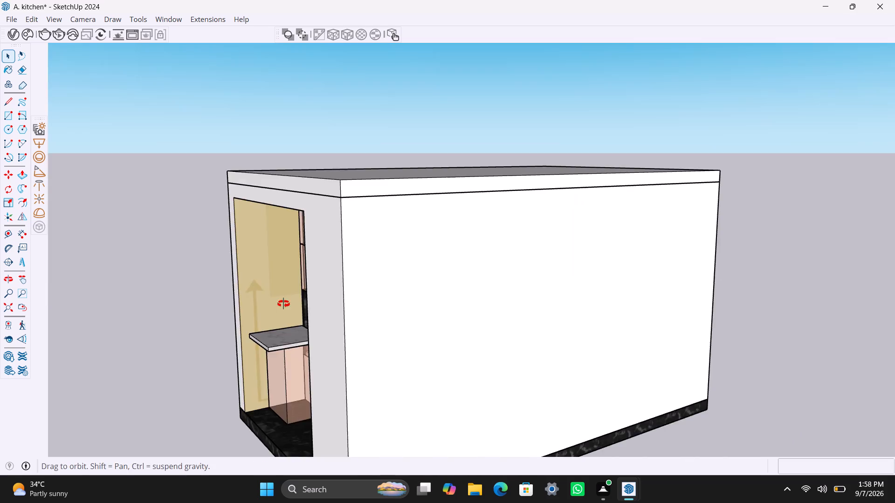
middle_click_drag(283, 304, 289, 302)
middle_click_drag(390, 287, 540, 230)
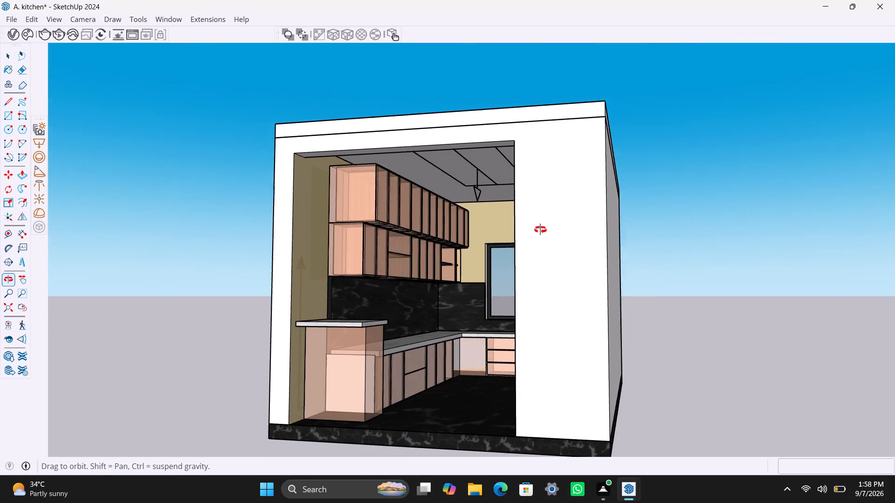
middle_click_drag(540, 230, 541, 227)
scroll(499, 138, "up", 6)
middle_click_drag(495, 190, 511, 116)
scroll(490, 194, "up", 2)
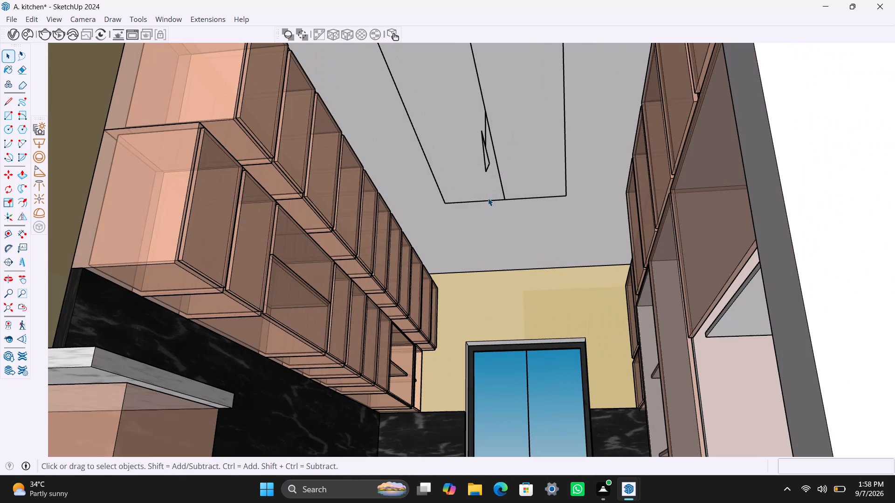
left_click(491, 198)
key("s")
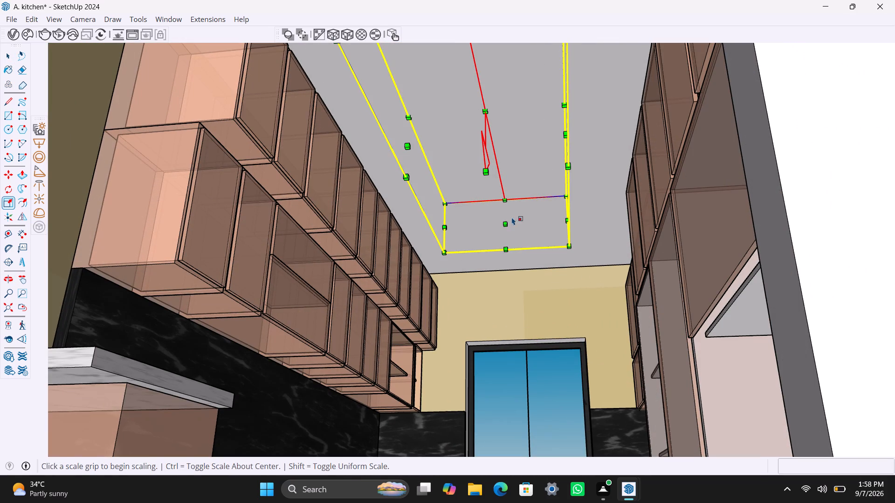
left_click_drag(507, 229, 513, 243)
left_click_drag(507, 224, 514, 247)
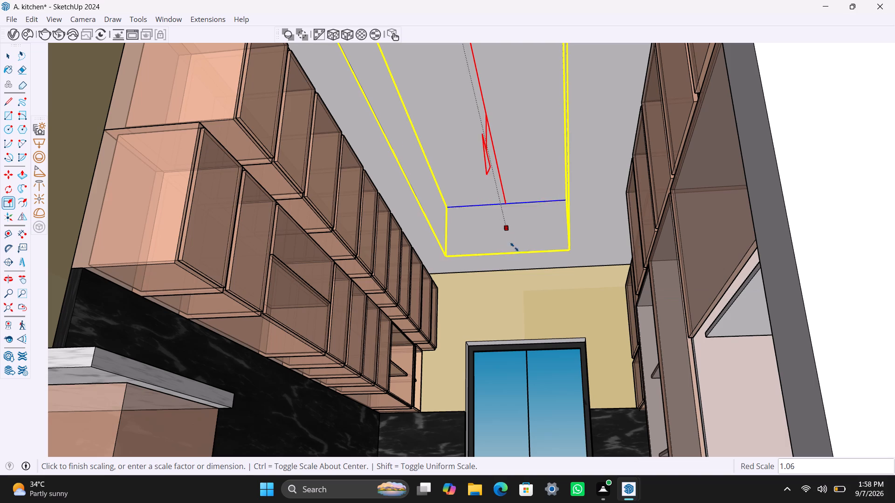
left_click_drag(514, 247, 517, 264)
key("space")
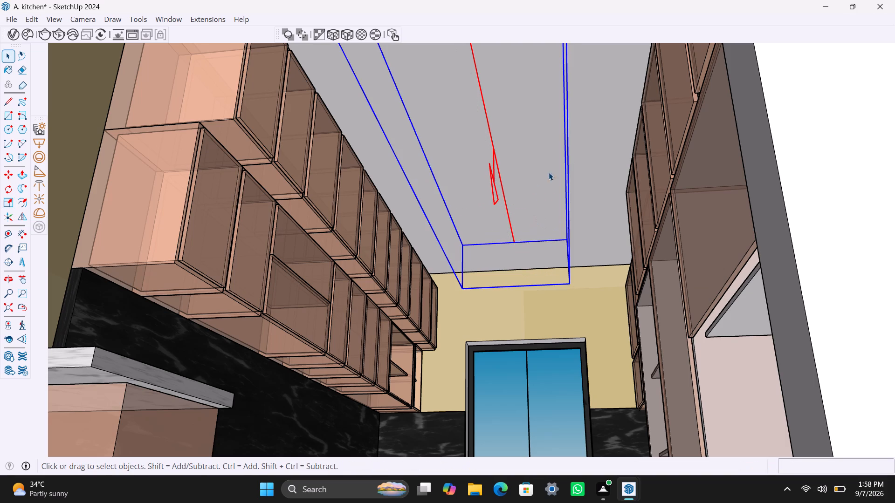
scroll(530, 194, "down", 3)
left_click(870, 102)
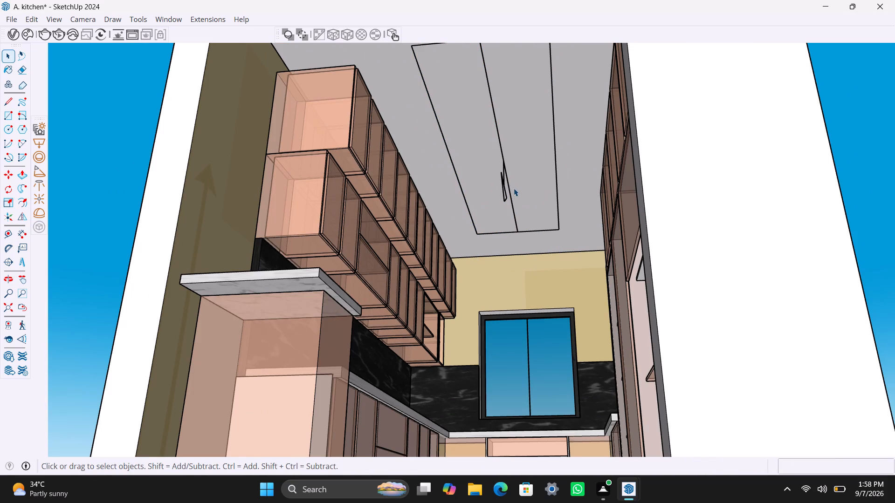
Place the camera on the ground in front of the kitchen opening with Position Camera.
middle_click_drag(523, 191, 543, 173)
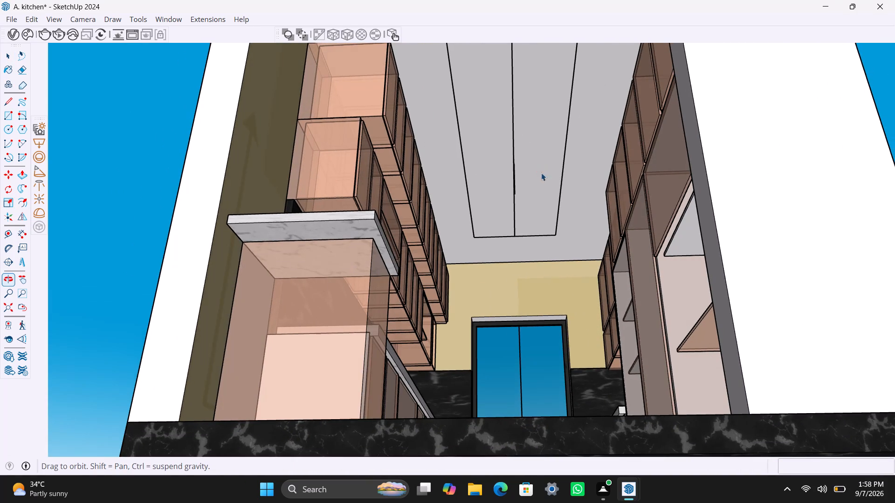
scroll(507, 178, "down", 4)
middle_click_drag(506, 189, 490, 308)
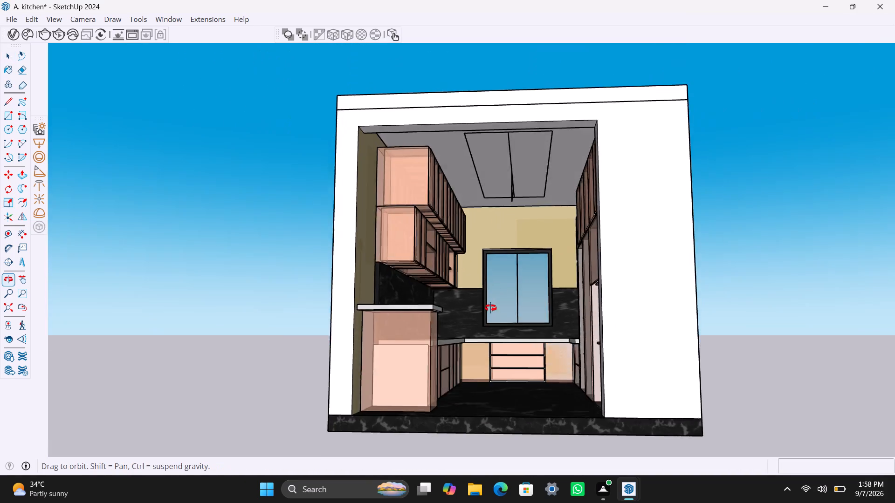
middle_click_drag(490, 308, 490, 309)
scroll(513, 270, "down", 2)
middle_click_drag(506, 313, 515, 234)
scroll(515, 183, "up", 1)
scroll(509, 199, "down", 2)
middle_click_drag(510, 227, 513, 231)
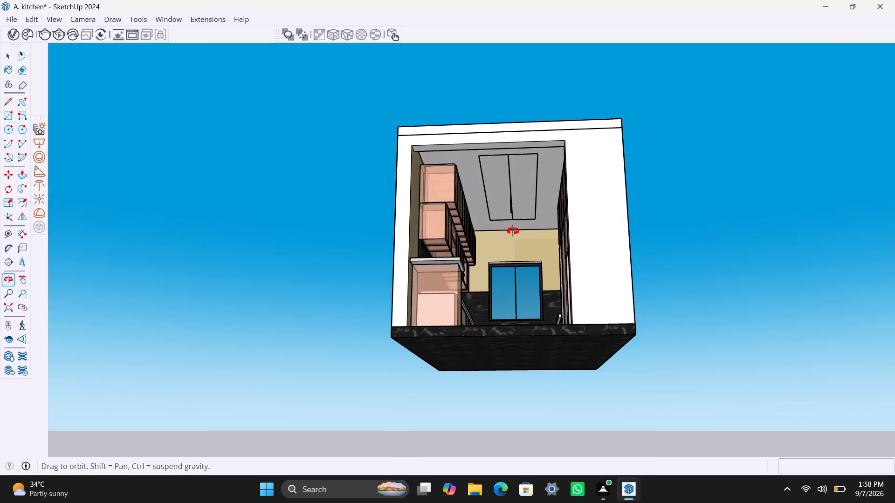
middle_click_drag(513, 231, 531, 315)
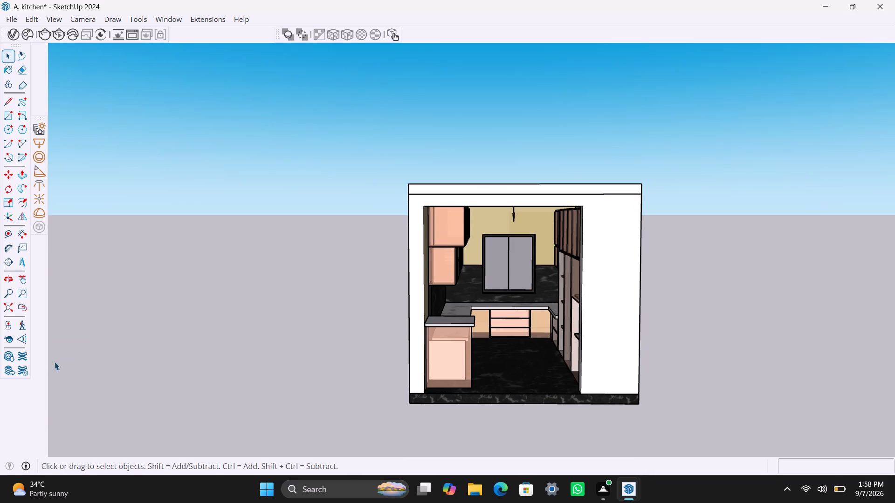
left_click(5, 324)
left_click(575, 431)
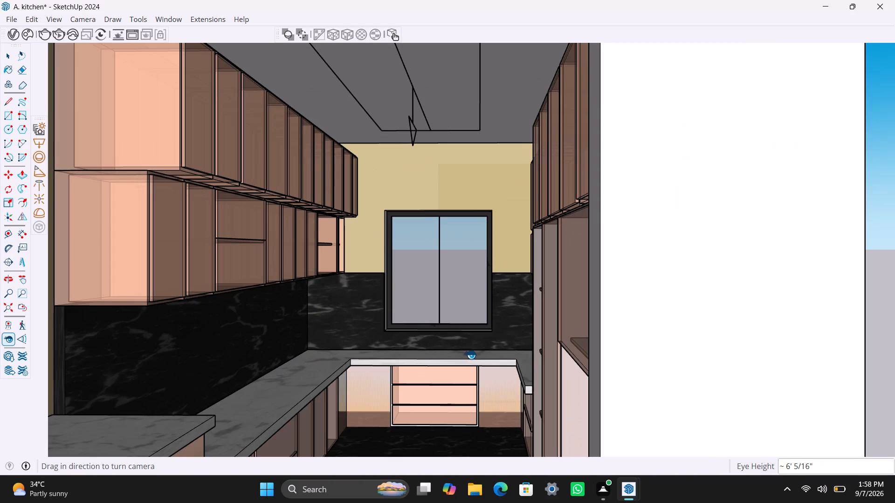
Aim the camera straight down the kitchen at the window wall, at an eye height of about 4' 6".
middle_click_drag(470, 354, 491, 341, "shift")
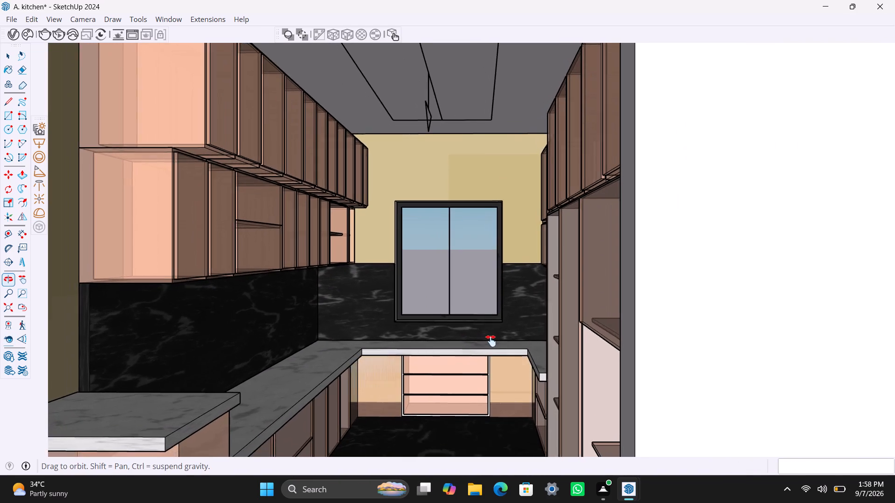
middle_click_drag(491, 341, 525, 332, "shift")
scroll(486, 371, "up", 1)
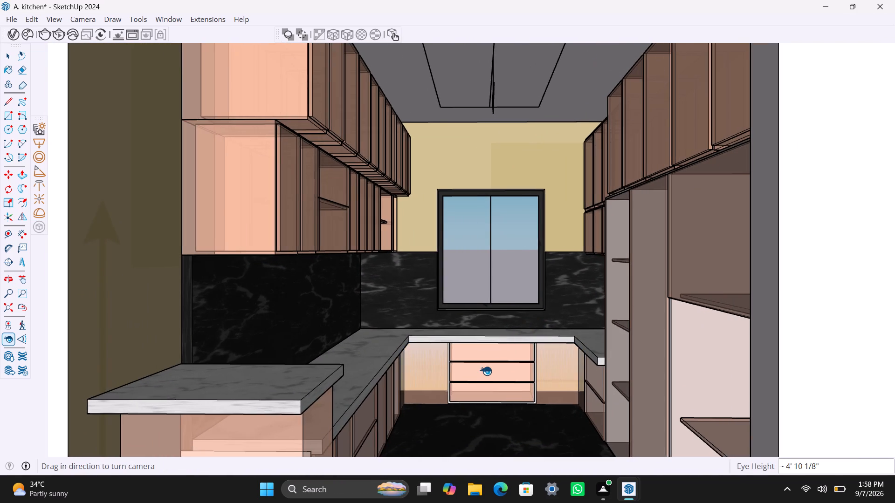
middle_click_drag(500, 356, 509, 344)
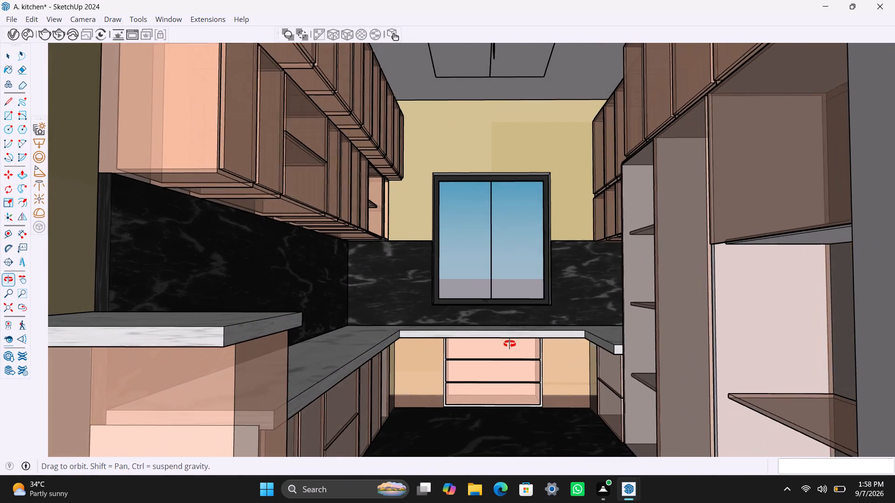
middle_click_drag(509, 344, 510, 344)
middle_click_drag(503, 259, 497, 278, "shift")
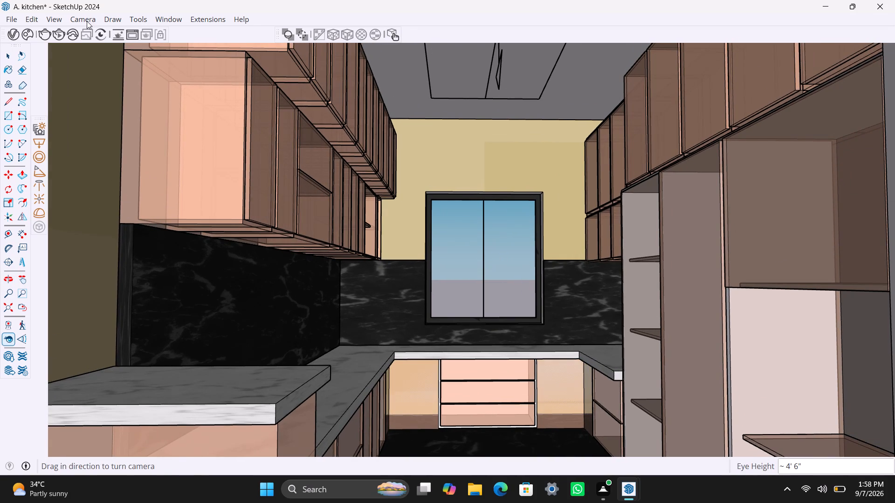
Switch the camera to Two-Point Perspective and frame both cabinet runs, the window and the ceiling light.
left_click(87, 21)
left_click(129, 111)
scroll(458, 330, "down", 1)
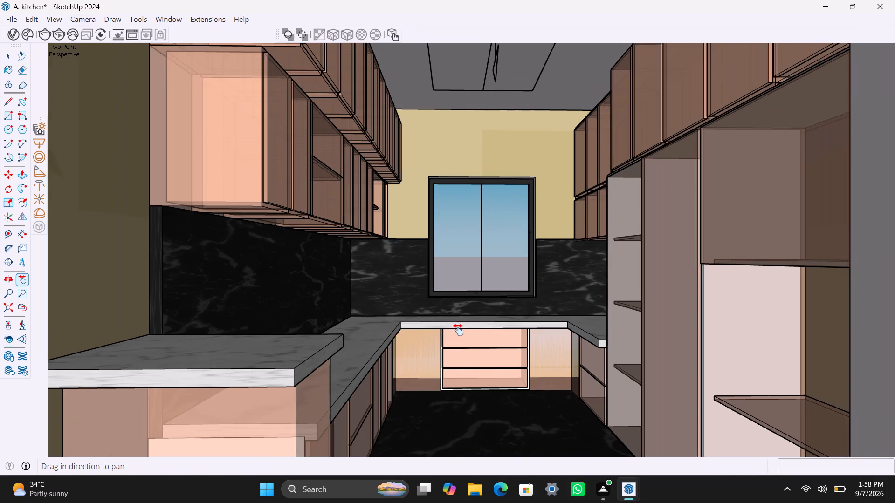
scroll(459, 330, "down", 2)
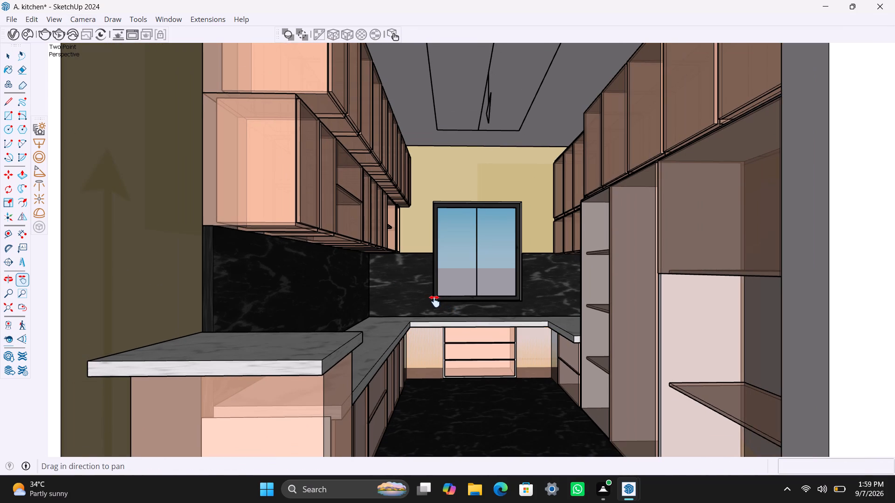
scroll(434, 301, "up", 1)
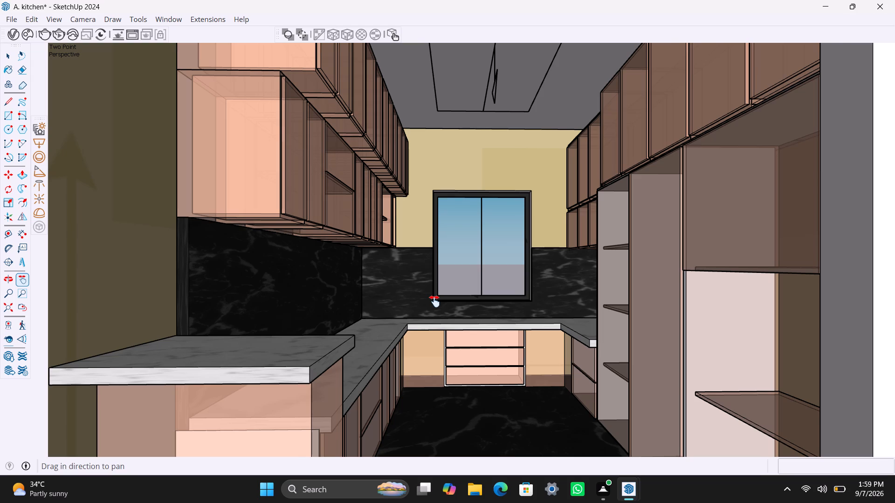
scroll(435, 301, "up", 1)
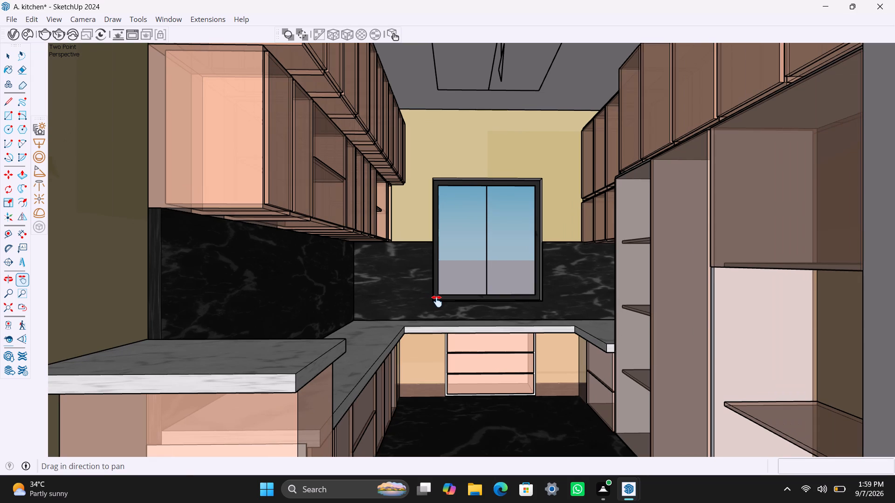
middle_click_drag(437, 301, 434, 293, "shift")
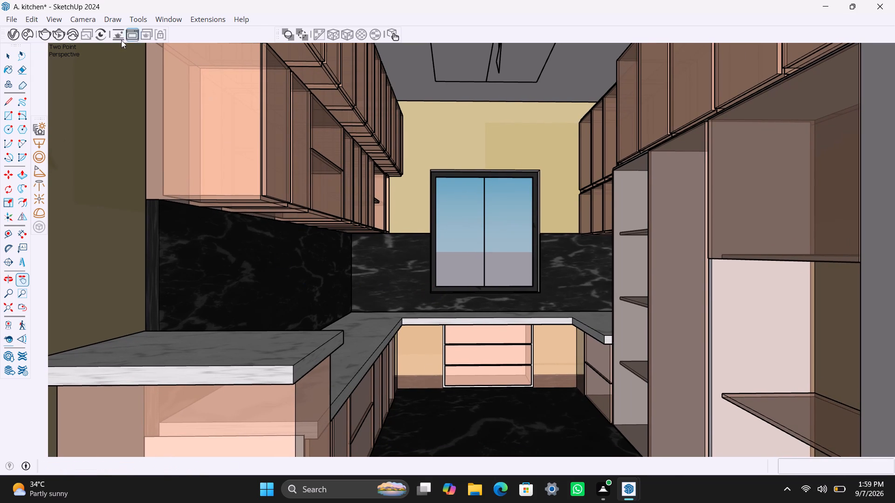
Raise the V-Ray render quality to High+ and turn on the V-Ray denoiser.
left_click(12, 37)
left_click(474, 61)
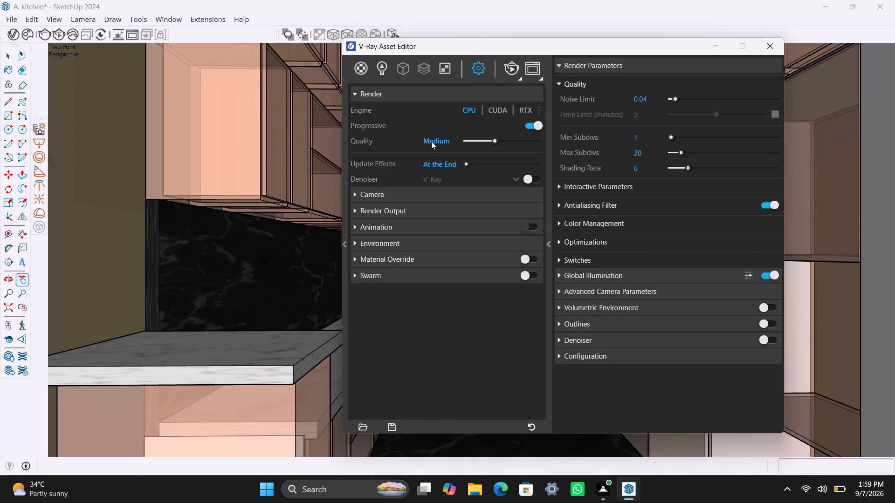
left_click_drag(498, 138, 529, 144)
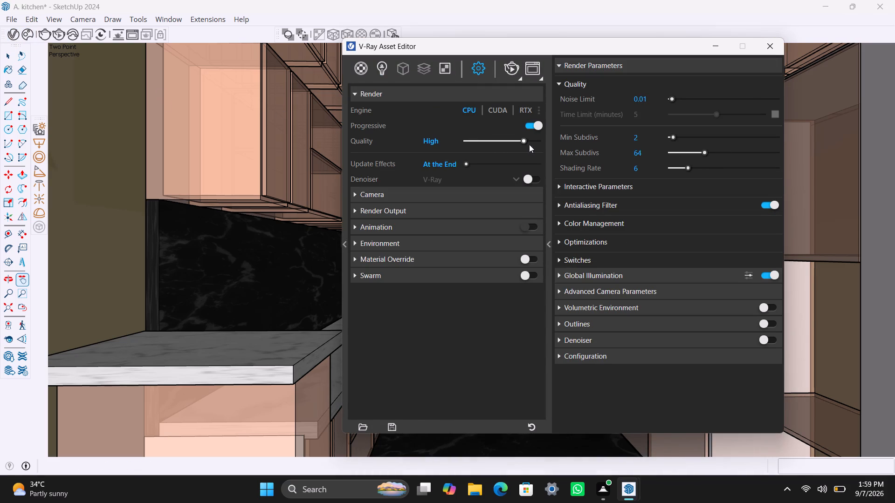
left_click_drag(529, 144, 535, 144)
left_click(529, 178)
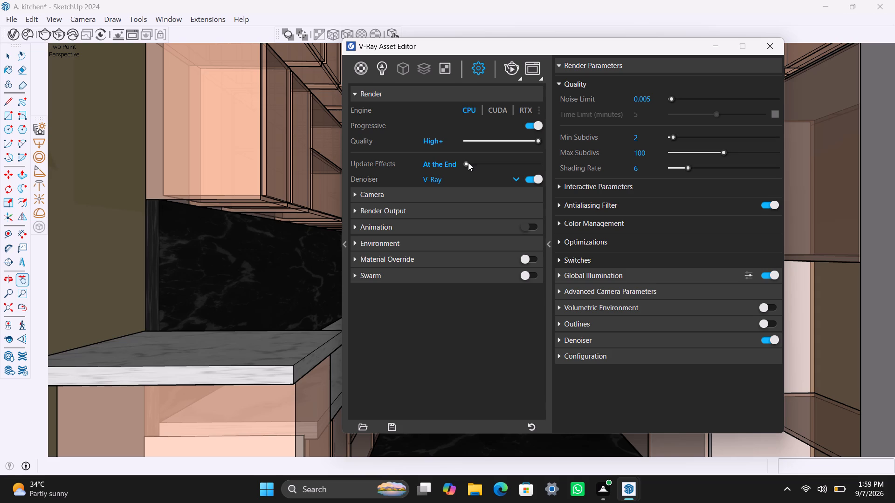
left_click(399, 163)
left_click(433, 163)
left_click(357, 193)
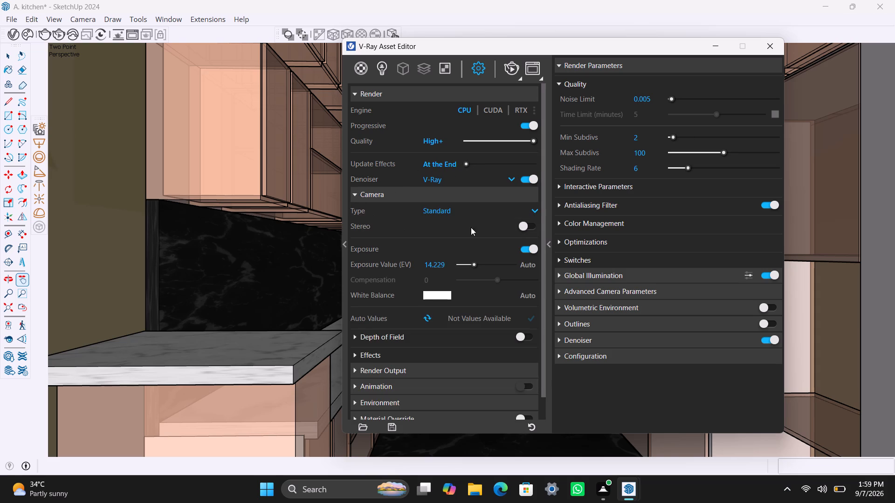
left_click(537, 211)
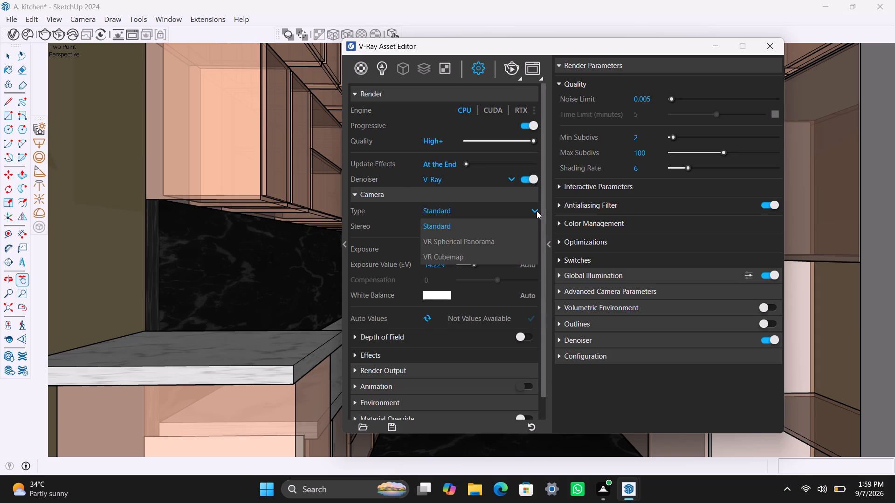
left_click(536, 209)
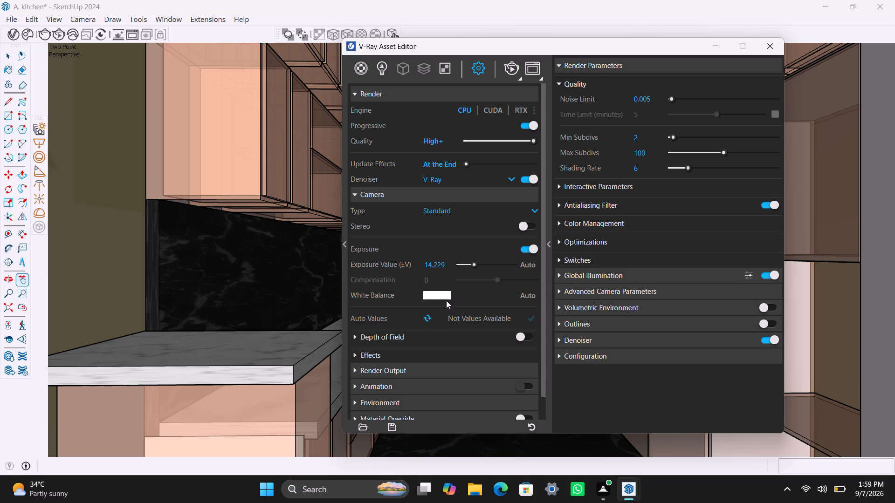
Enter a render output width of 1500 and height of 1125, and set the aspect ratio to Custom.
left_click(355, 369)
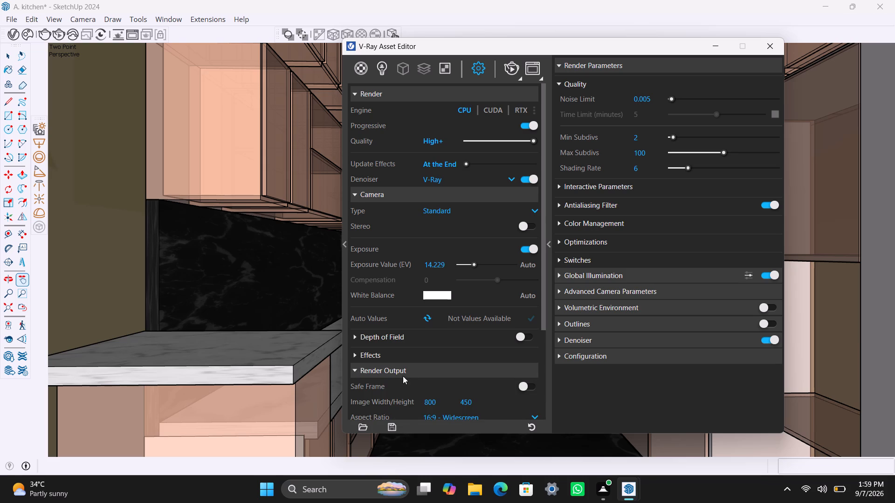
scroll(401, 379, "down", 2)
left_click_drag(440, 288, 399, 292)
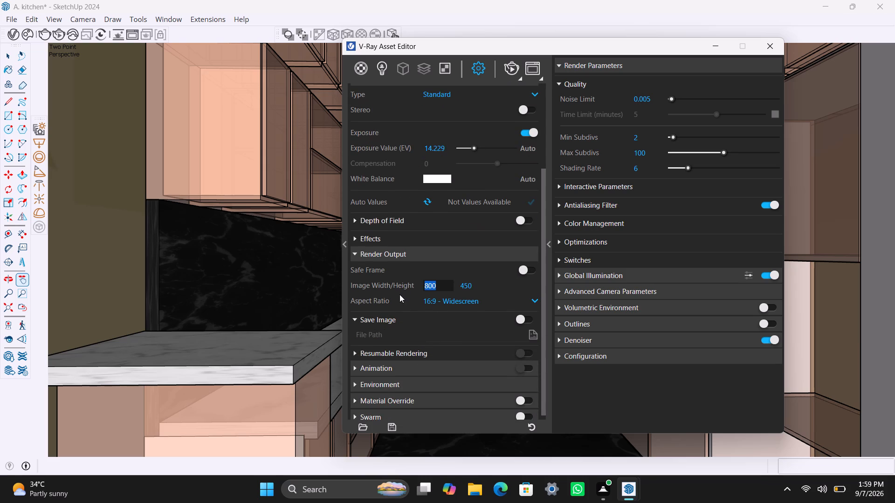
type("15")
key("0")
key("0")
left_click_drag(483, 286, 451, 299)
type("11")
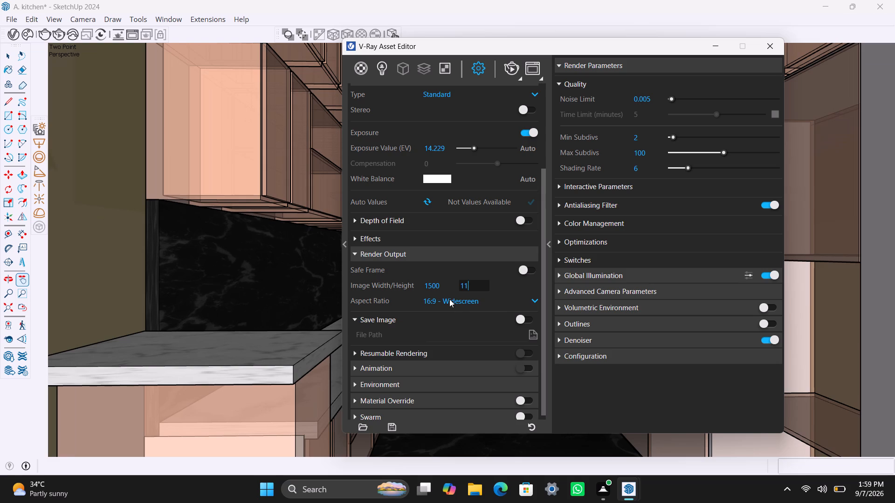
type("25")
left_click(481, 301)
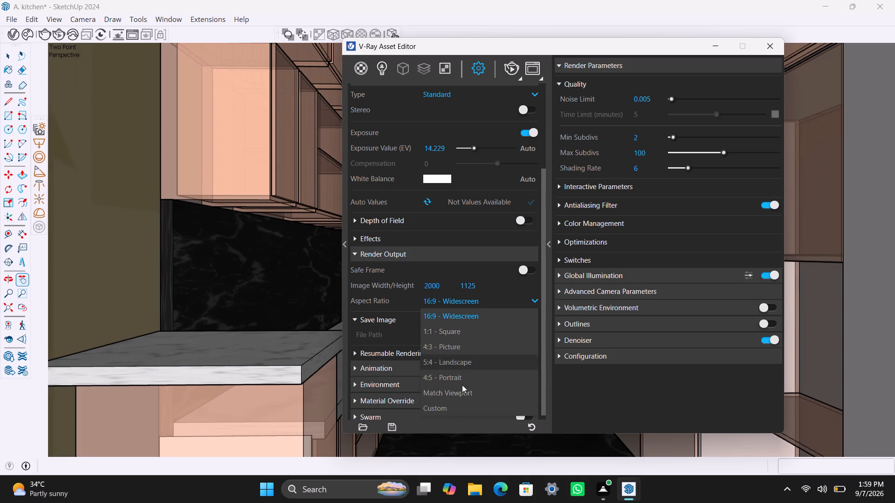
left_click(463, 404)
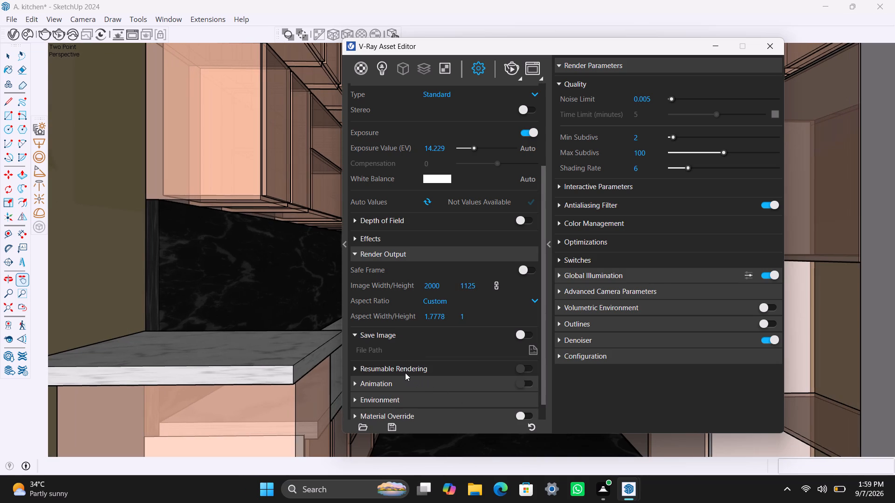
Enable automatic saving of the render as the PNG file A. kitchen in the Documents > internship > photos folder.
left_click(519, 332)
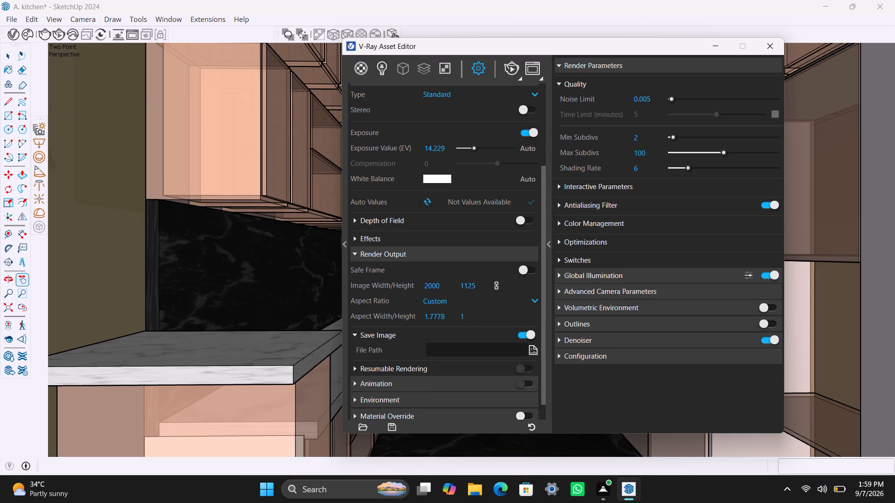
left_click(533, 349)
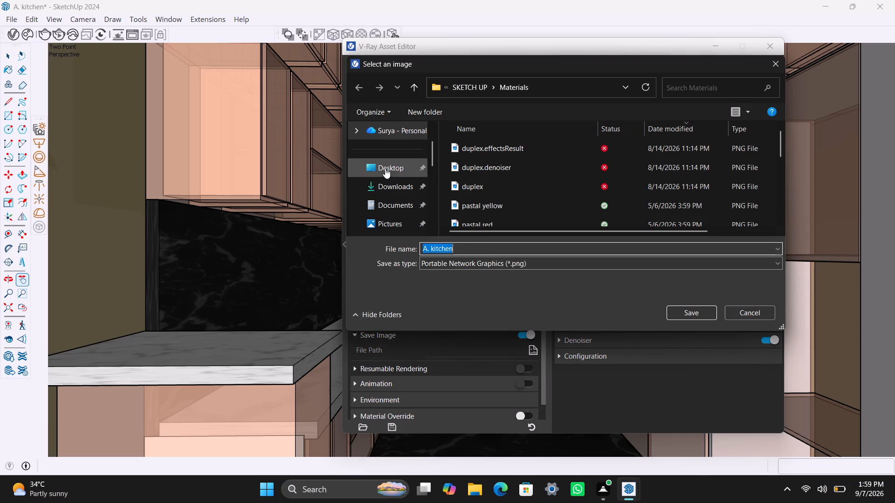
double_click(387, 204)
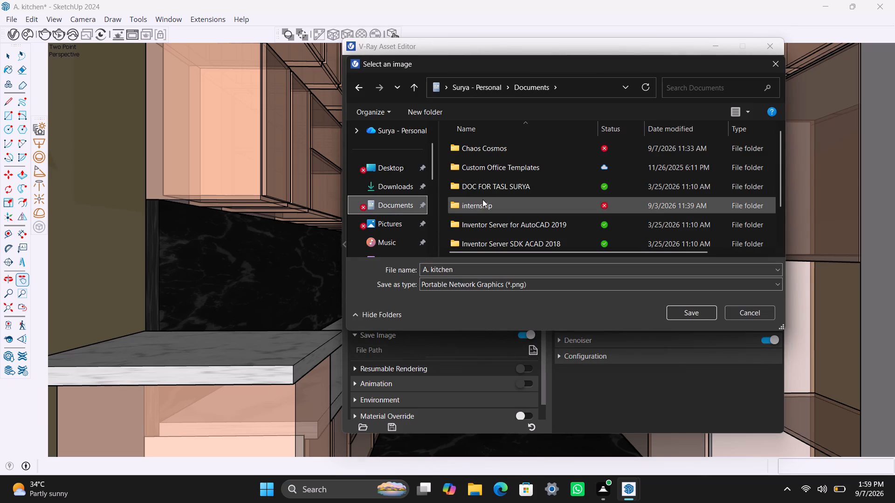
double_click(482, 199)
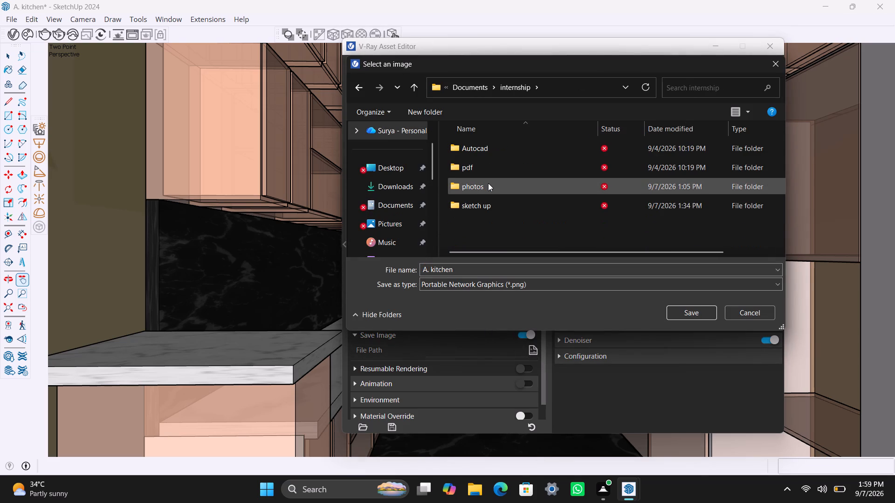
double_click(483, 183)
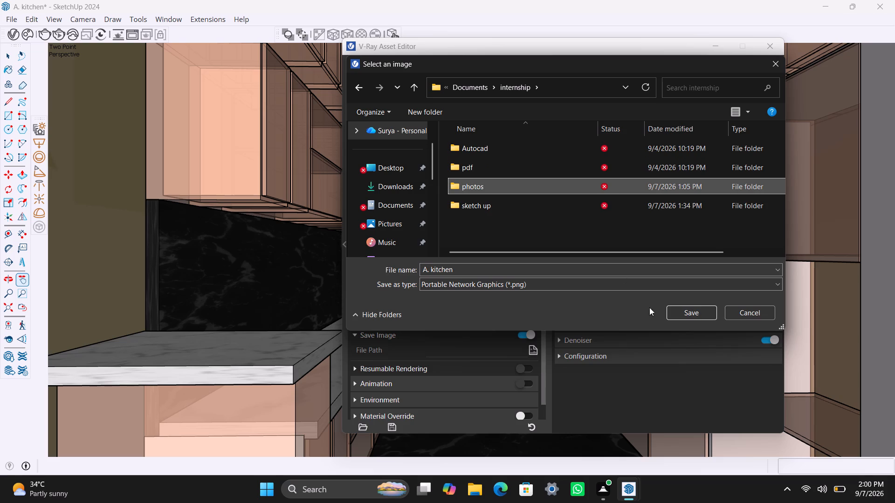
left_click(686, 313)
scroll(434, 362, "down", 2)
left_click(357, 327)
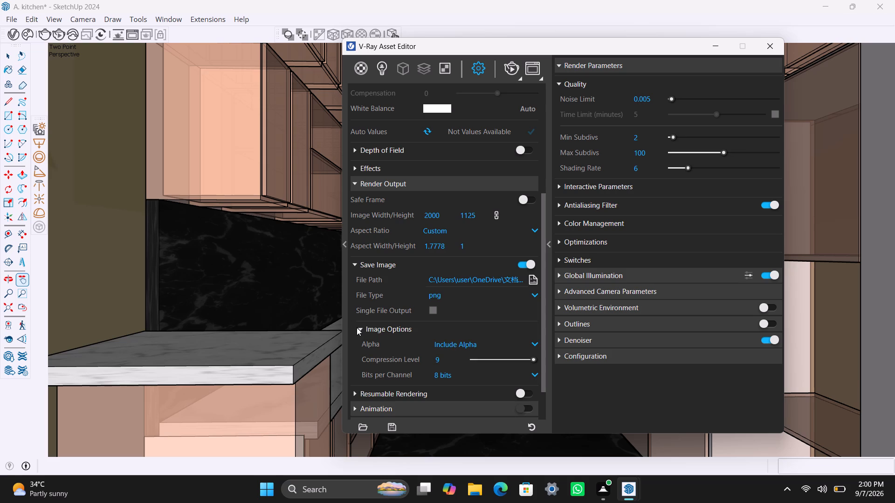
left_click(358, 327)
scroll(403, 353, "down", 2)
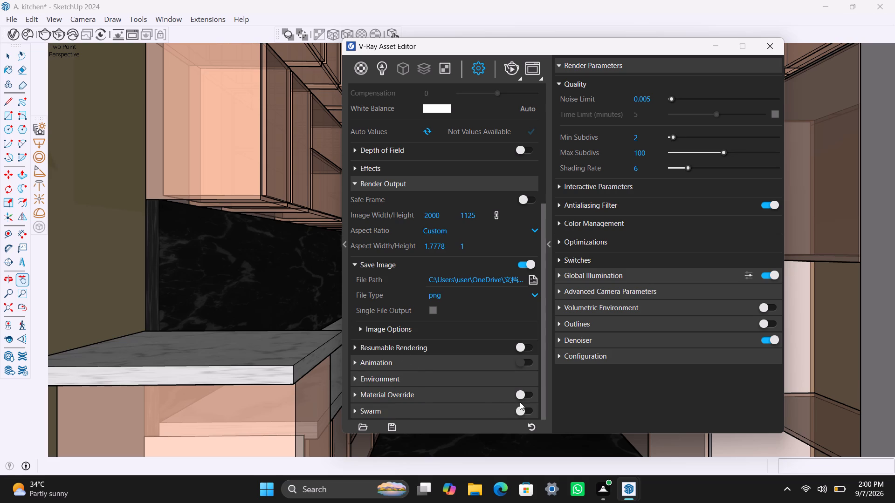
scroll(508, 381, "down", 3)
Set the render quality to a noise limit of 0.01 and Max Subdivs of 64, with the 5-minute time limit enabled.
scroll(516, 388, "up", 1)
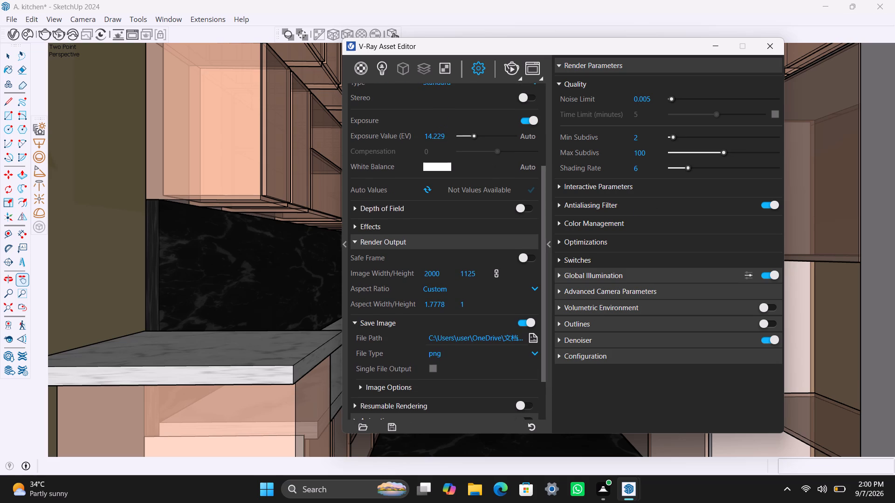
scroll(653, 139, "up", 1)
left_click_drag(663, 102, 622, 105)
type("0.01")
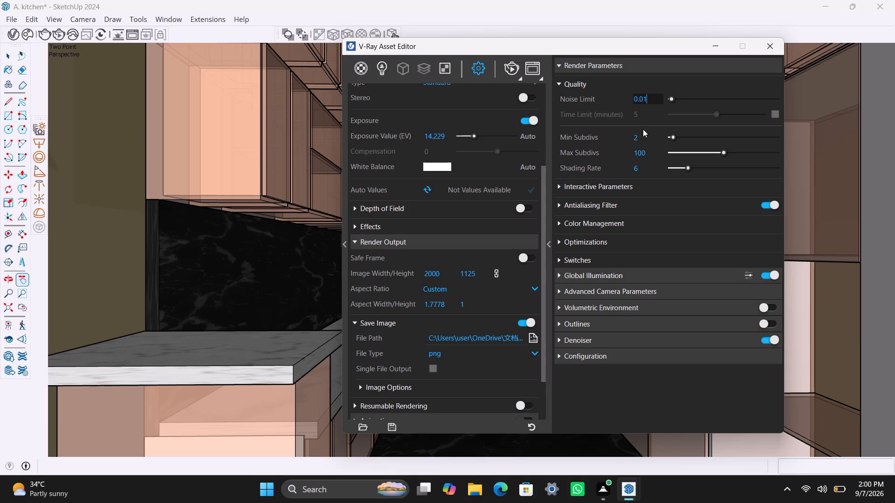
left_click(643, 135)
left_click(643, 136)
left_click(774, 111)
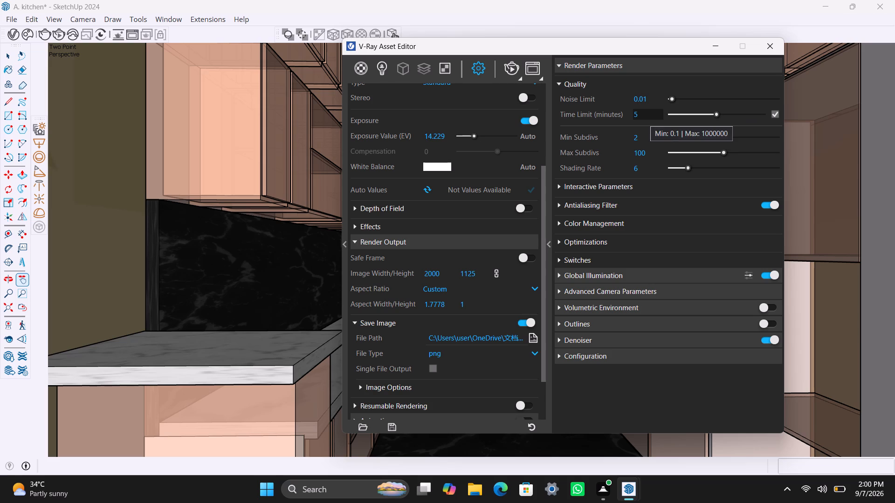
left_click_drag(659, 151, 659, 150)
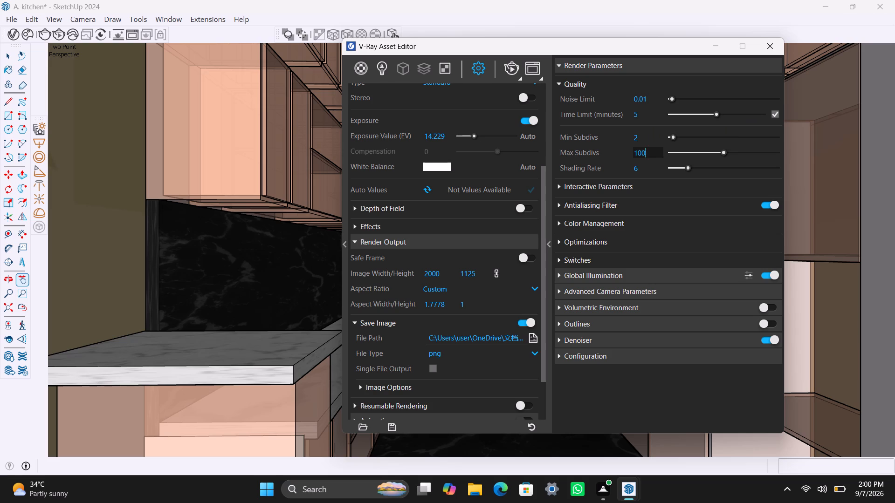
left_click_drag(659, 150, 611, 157)
type("64")
left_click(651, 412)
Start the V-Ray production render of the kitchen view.
left_click(513, 68)
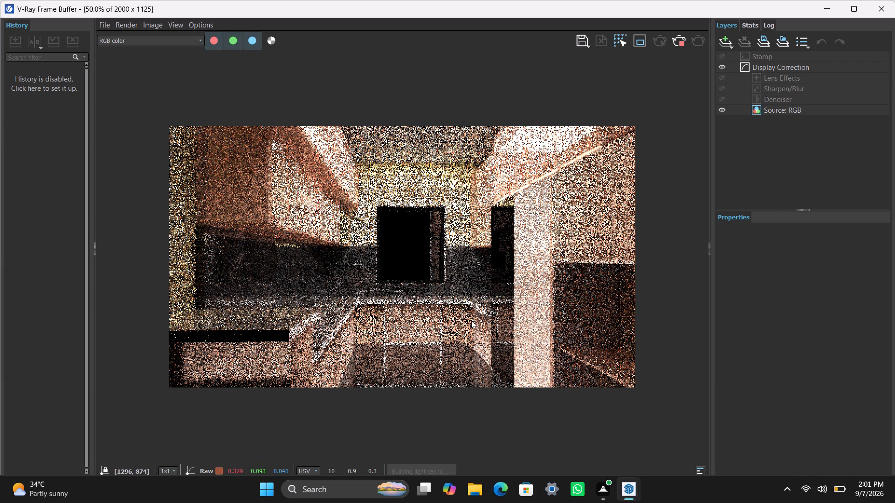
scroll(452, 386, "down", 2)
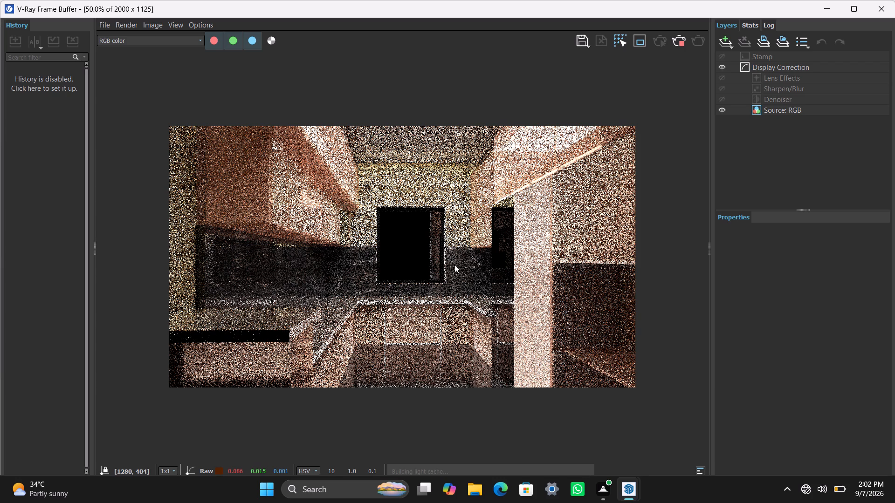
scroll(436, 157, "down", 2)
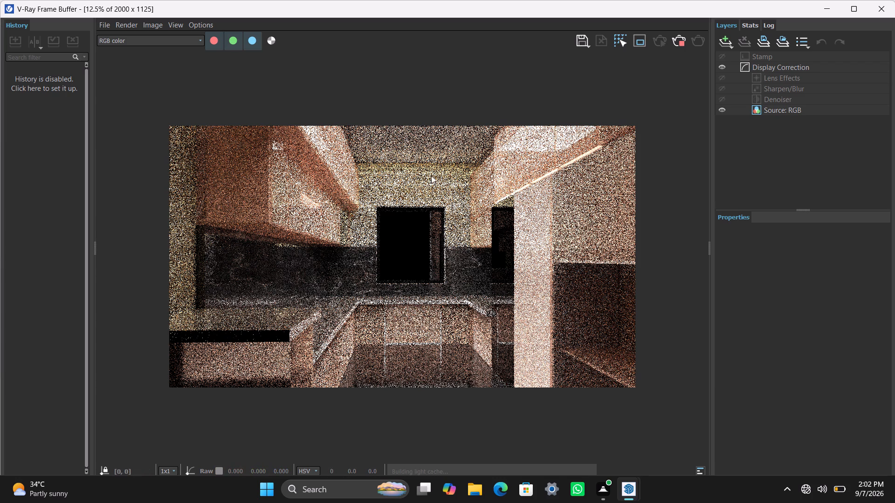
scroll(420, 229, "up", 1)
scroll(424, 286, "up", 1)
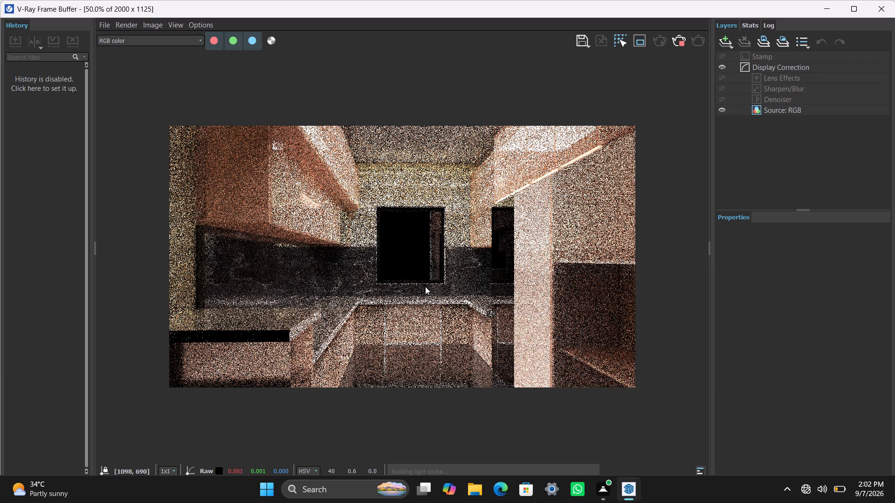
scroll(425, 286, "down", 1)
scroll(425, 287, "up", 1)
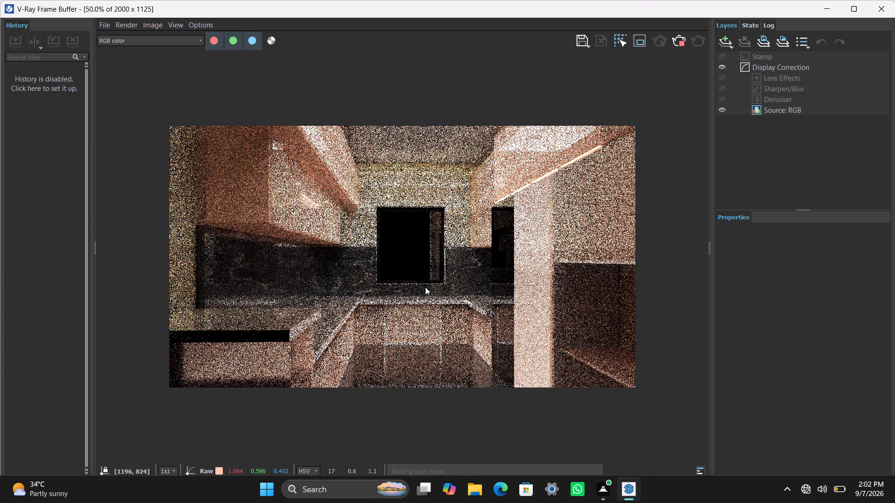
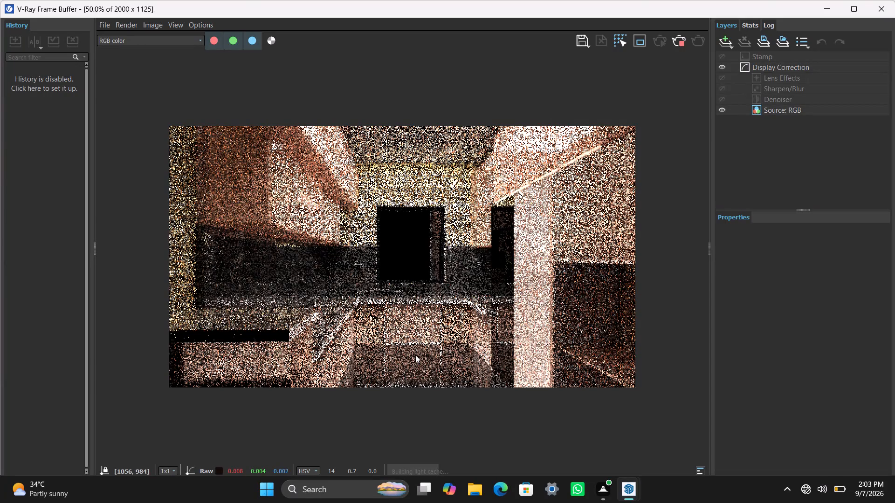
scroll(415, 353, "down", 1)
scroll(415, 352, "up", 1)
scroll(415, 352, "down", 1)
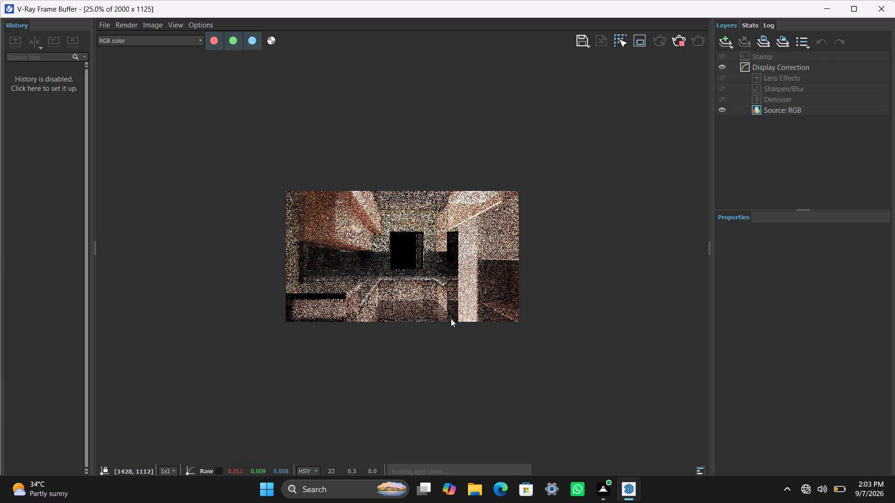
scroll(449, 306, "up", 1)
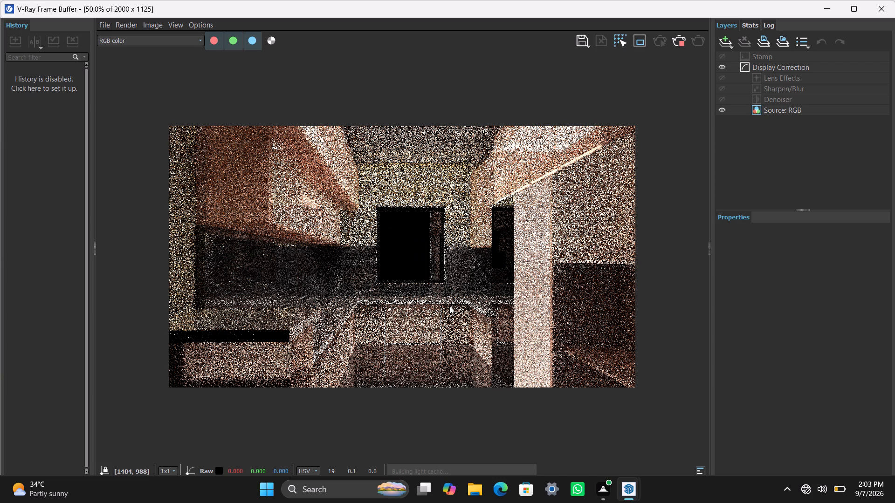
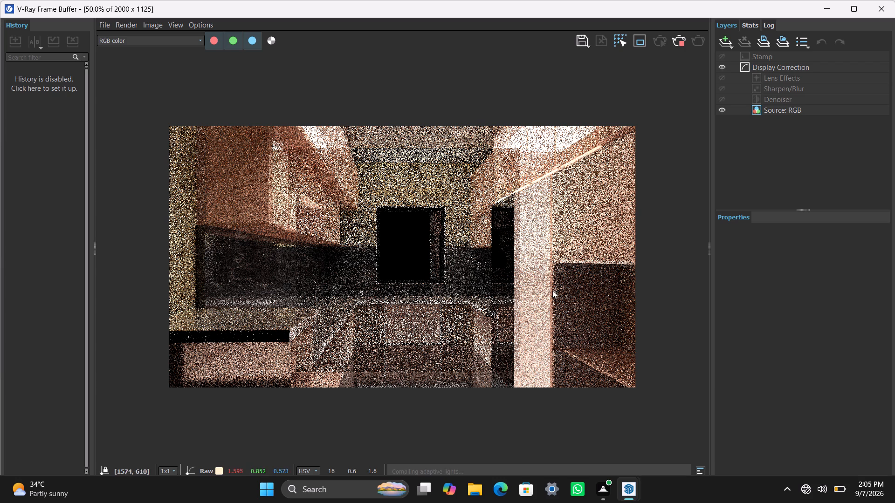
Reframe the kitchen camera view in SketchUp to show more of the marble counter's near end, then return to the V-Ray Frame Buffer.
left_click(624, 493)
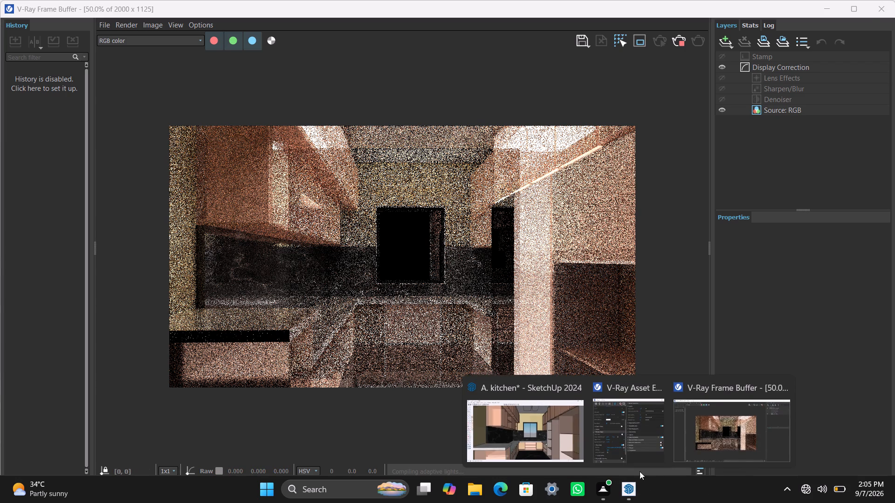
left_click(549, 435)
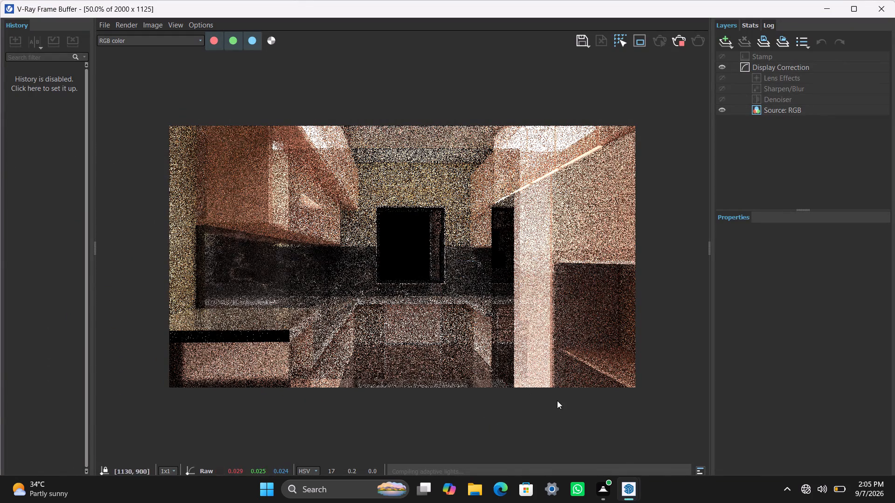
left_click(826, 13)
scroll(277, 297, "down", 1)
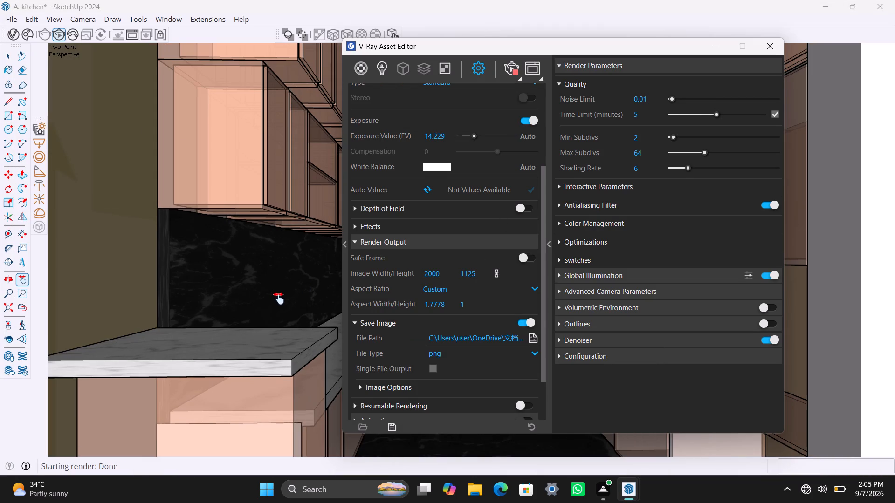
middle_click_drag(279, 299, 281, 298, "shift")
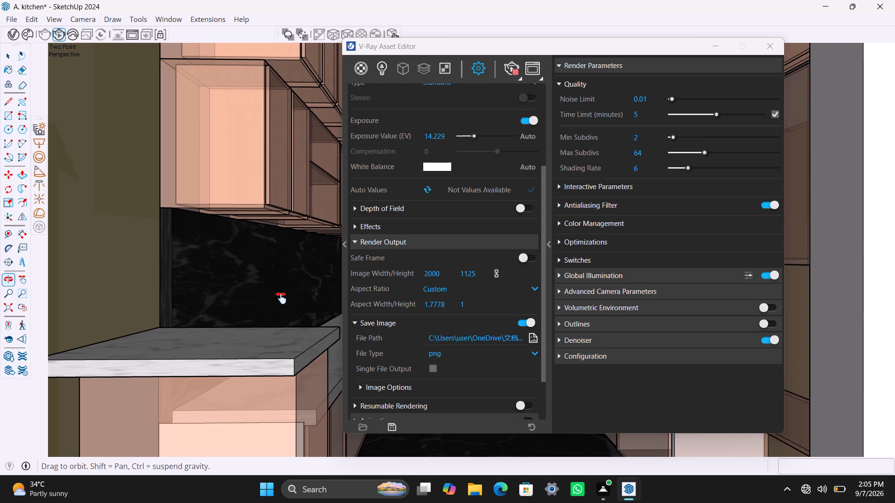
middle_click_drag(281, 298, 299, 306, "shift")
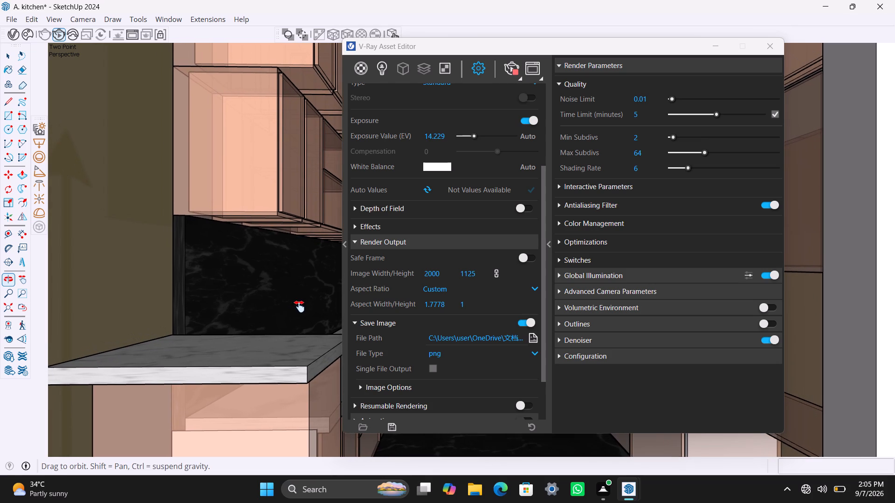
middle_click_drag(299, 306, 306, 307, "shift")
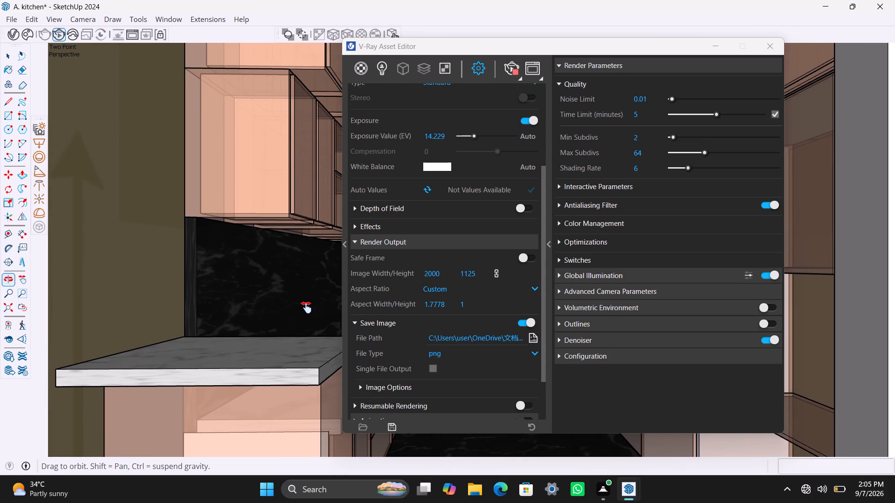
middle_click_drag(306, 307, 309, 308, "shift")
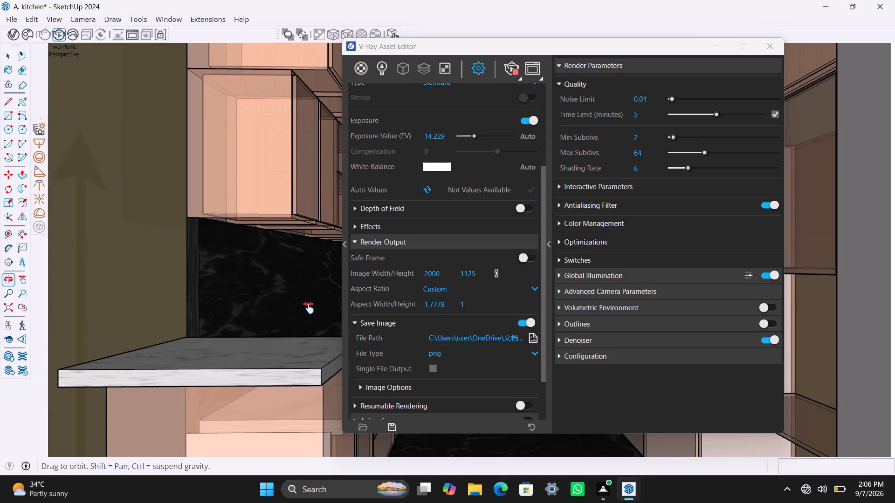
middle_click_drag(309, 308, 309, 308, "shift")
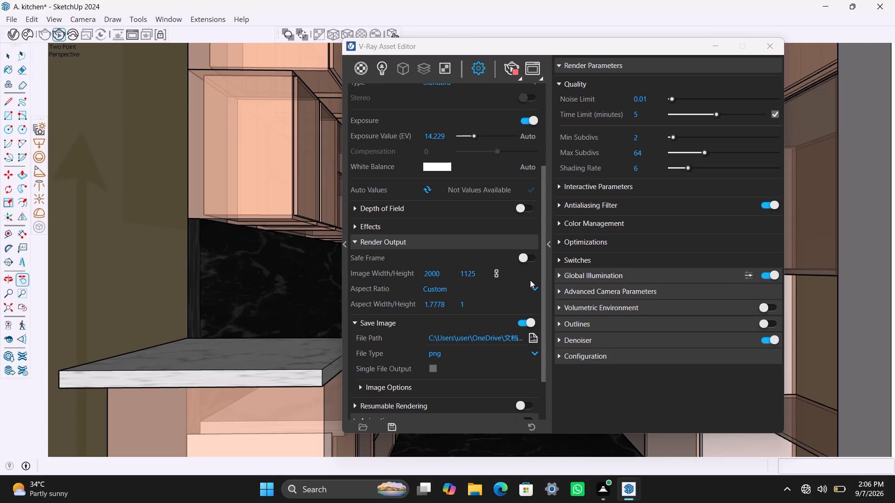
scroll(346, 344, "down", 1)
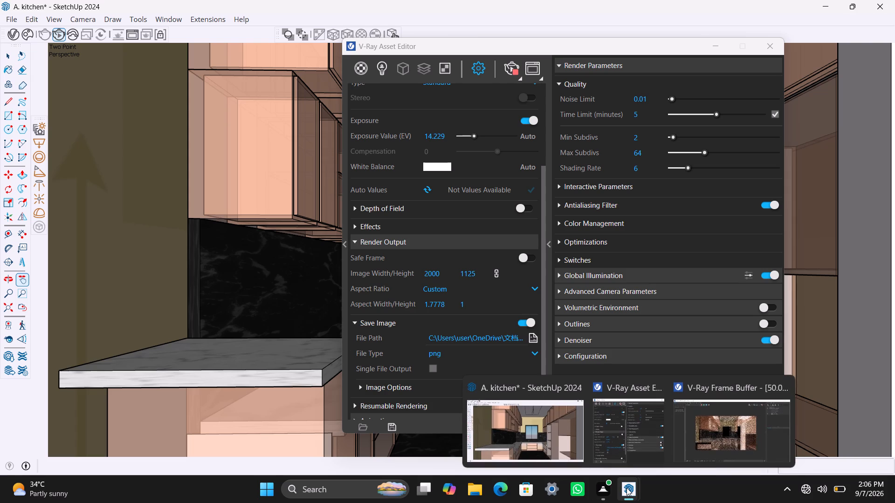
left_click(730, 426)
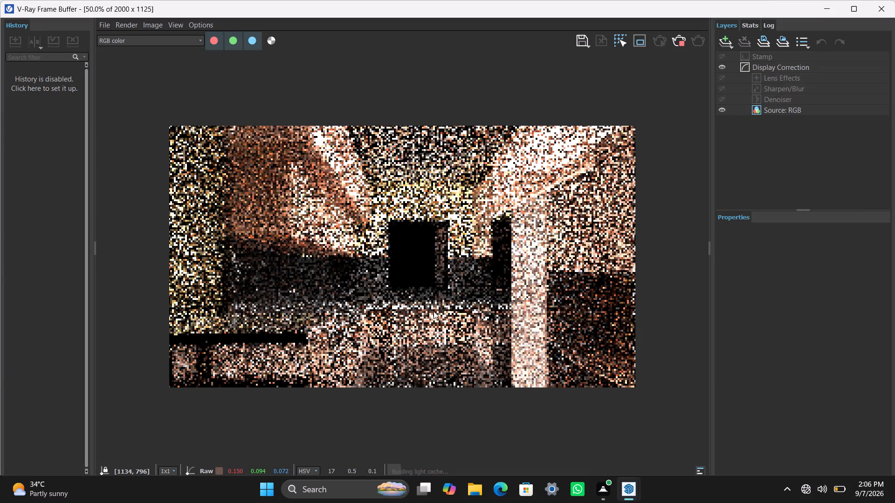
Examine the updated kitchen render, including a close look at the dark recess beside the tall pale column.
scroll(434, 311, "down", 1)
scroll(435, 311, "up", 1)
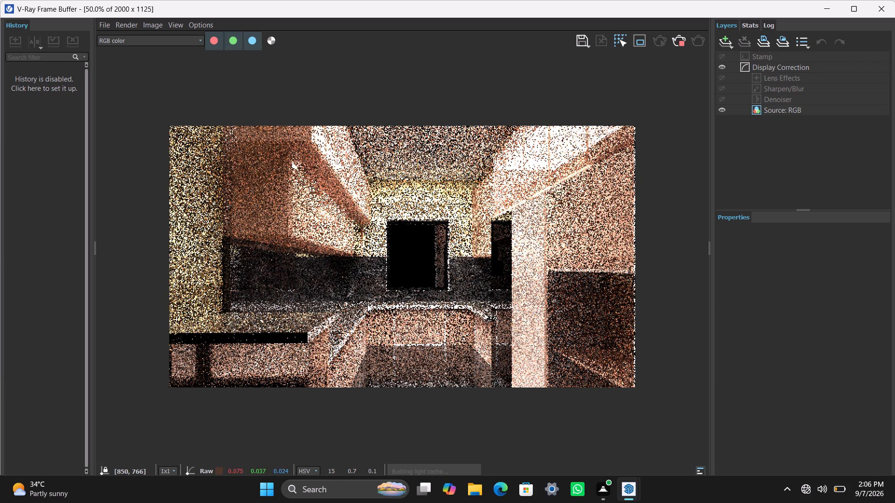
scroll(376, 380, "down", 1)
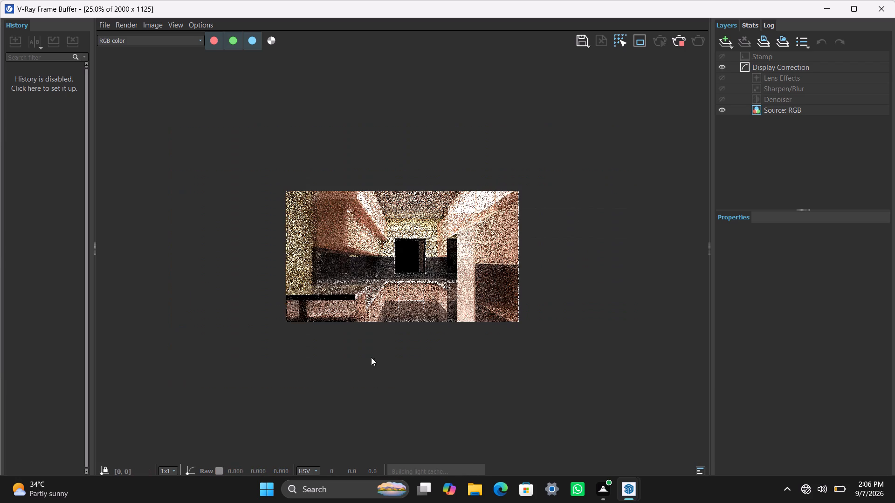
scroll(375, 329, "up", 1)
scroll(398, 274, "down", 1)
scroll(398, 274, "up", 1)
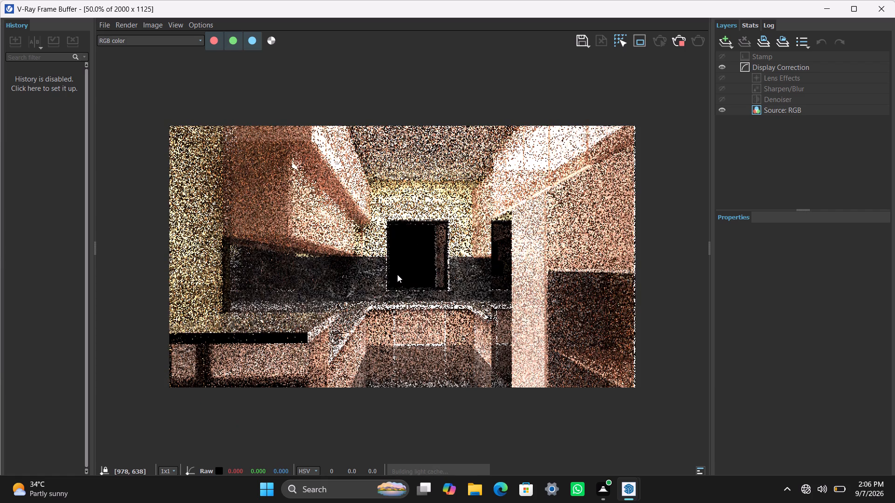
key("space")
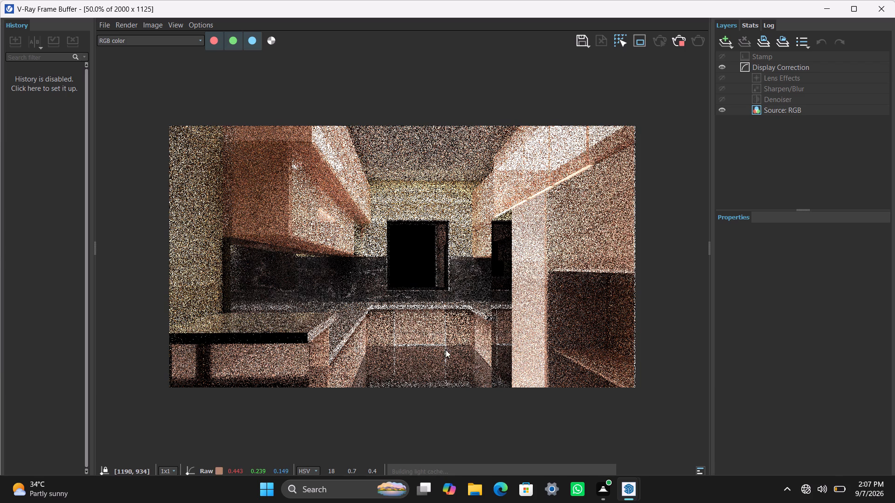
scroll(462, 278, "down", 1)
scroll(462, 279, "up", 1)
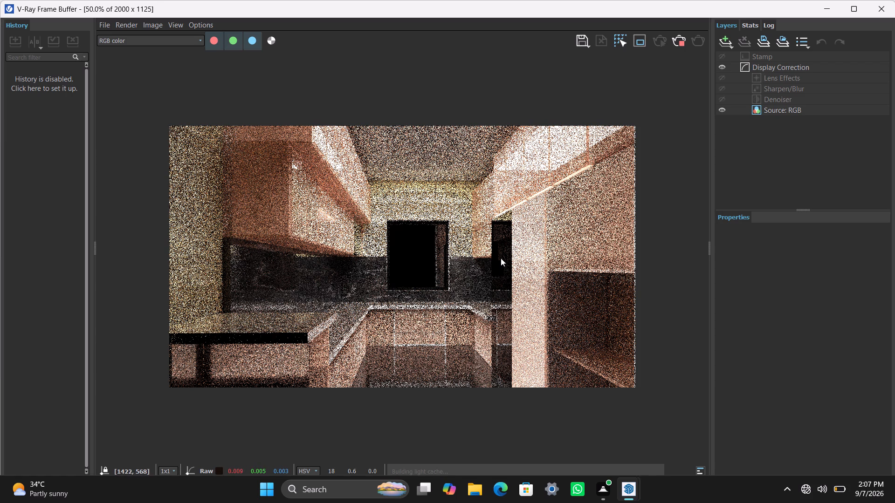
scroll(501, 258, "up", 2)
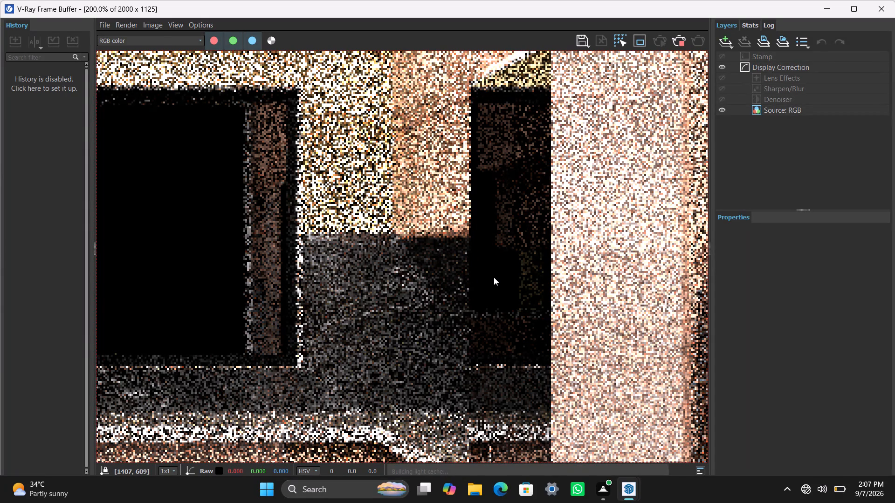
scroll(494, 277, "up", 2)
scroll(494, 277, "down", 5)
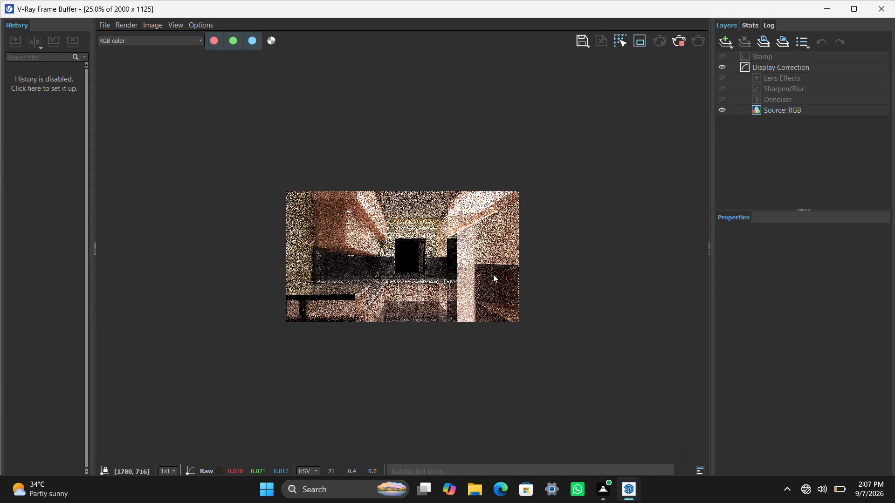
scroll(473, 262, "up", 1)
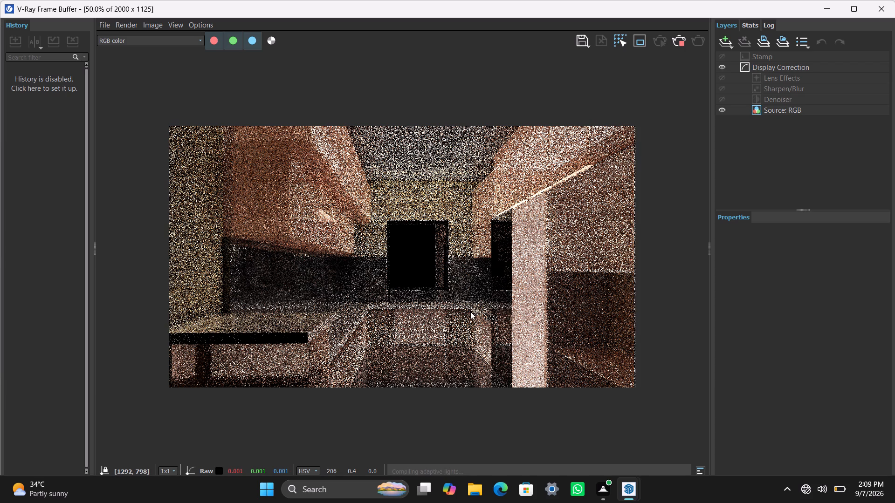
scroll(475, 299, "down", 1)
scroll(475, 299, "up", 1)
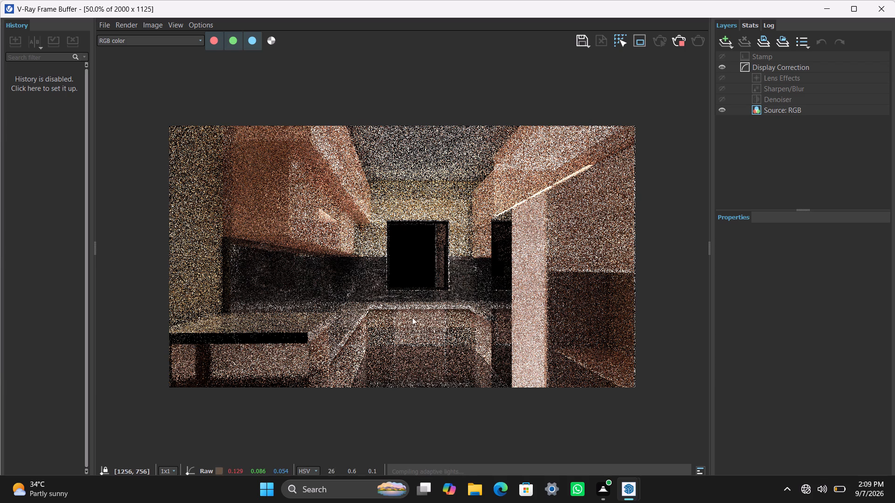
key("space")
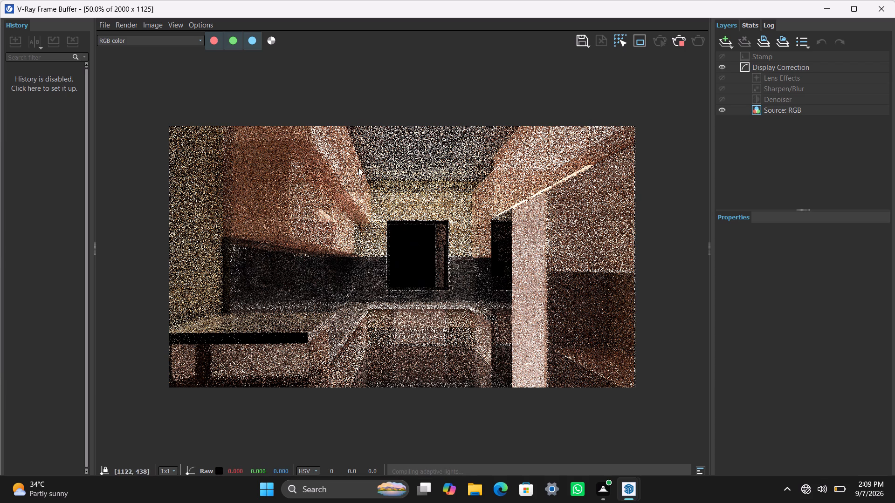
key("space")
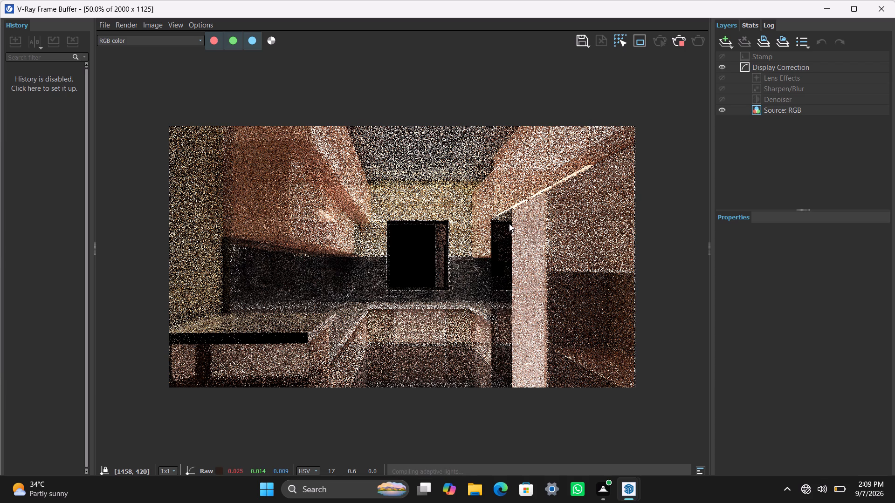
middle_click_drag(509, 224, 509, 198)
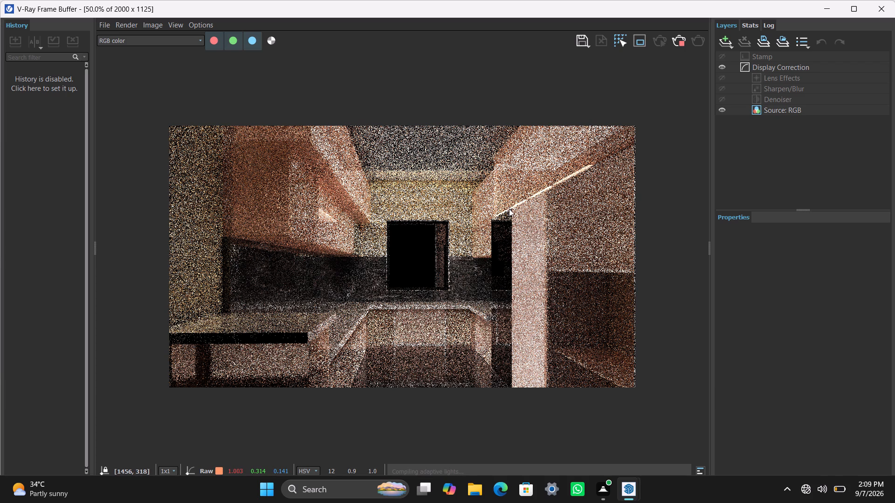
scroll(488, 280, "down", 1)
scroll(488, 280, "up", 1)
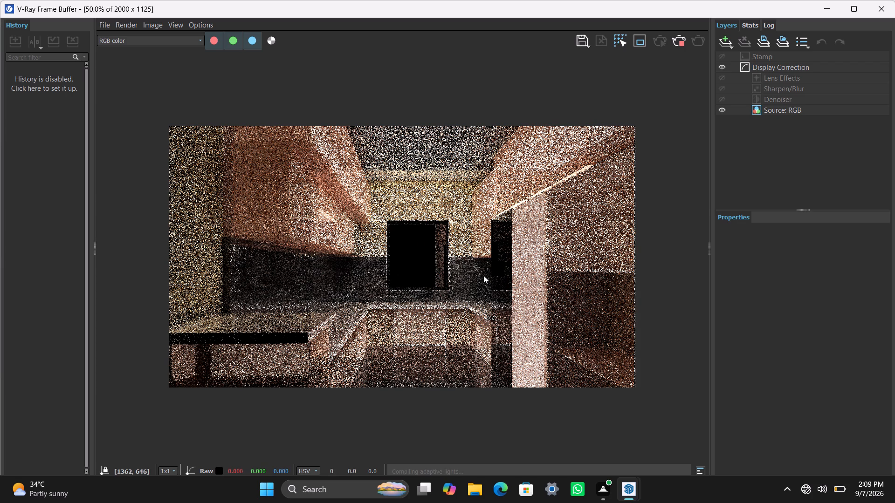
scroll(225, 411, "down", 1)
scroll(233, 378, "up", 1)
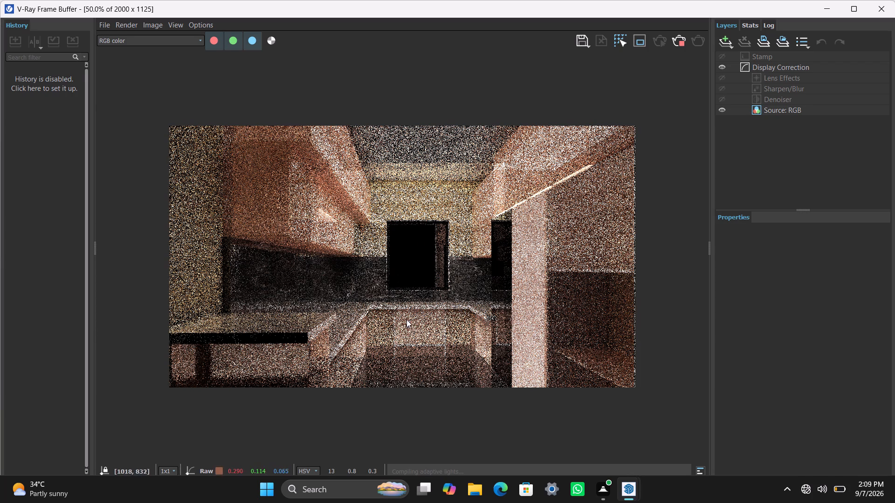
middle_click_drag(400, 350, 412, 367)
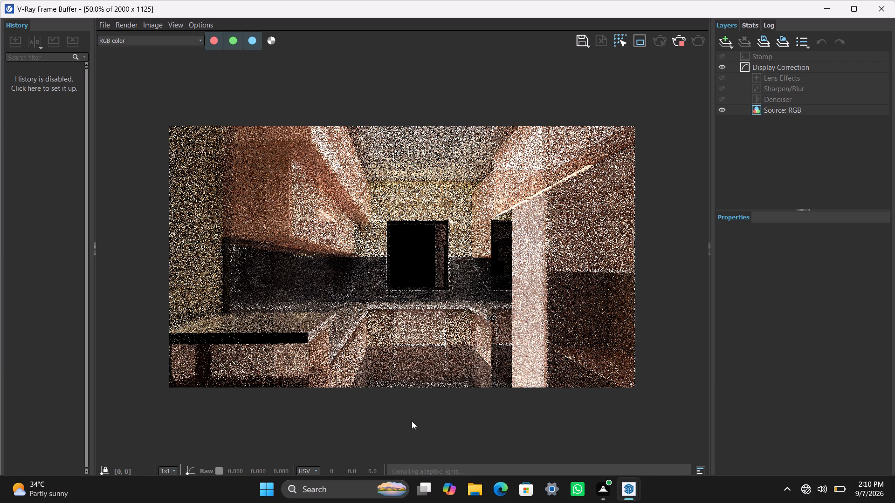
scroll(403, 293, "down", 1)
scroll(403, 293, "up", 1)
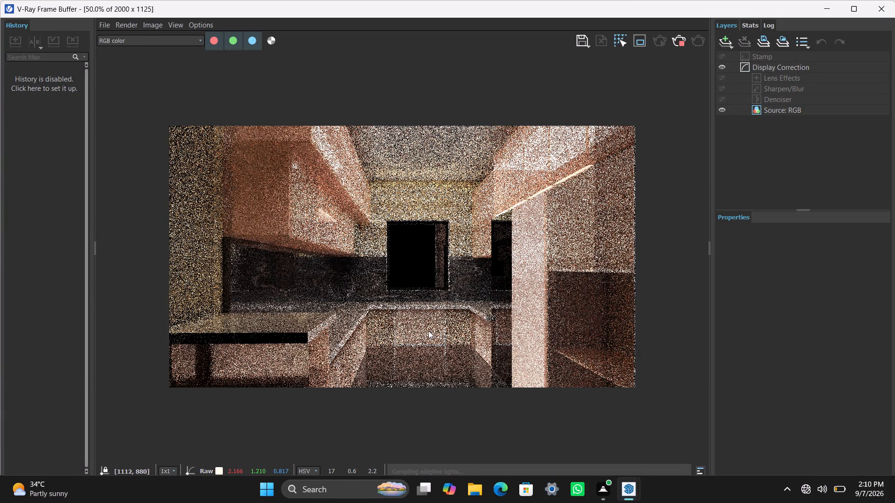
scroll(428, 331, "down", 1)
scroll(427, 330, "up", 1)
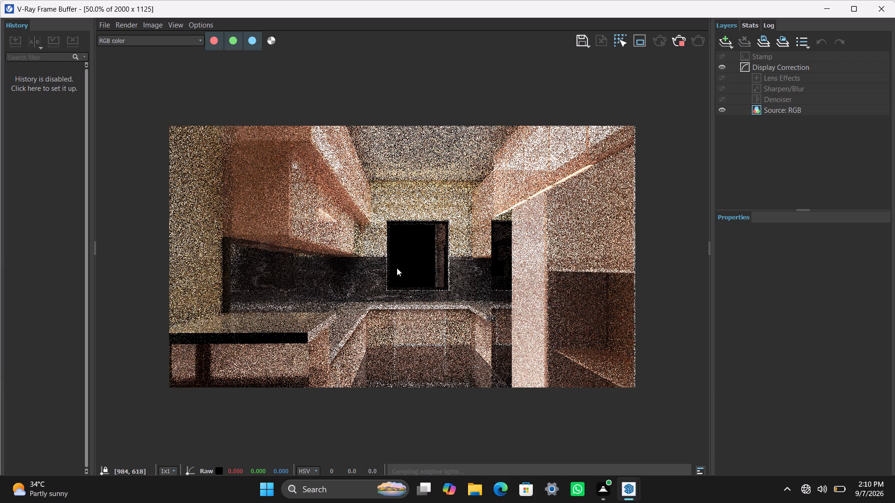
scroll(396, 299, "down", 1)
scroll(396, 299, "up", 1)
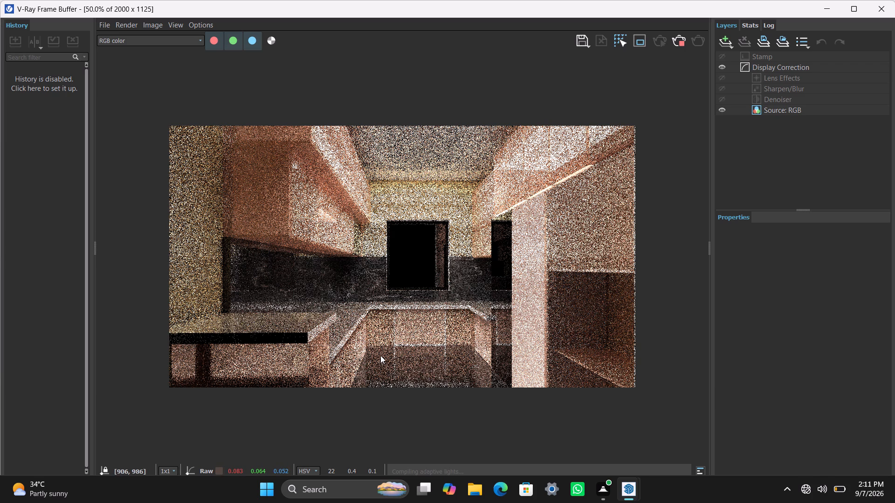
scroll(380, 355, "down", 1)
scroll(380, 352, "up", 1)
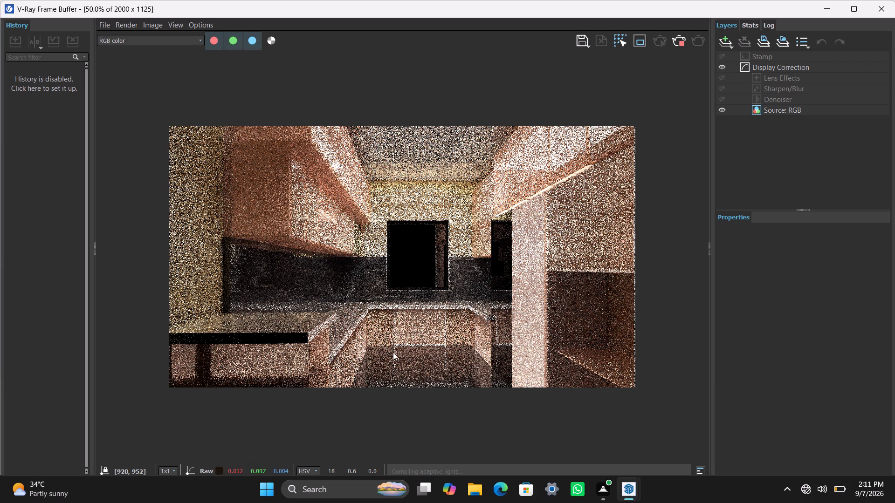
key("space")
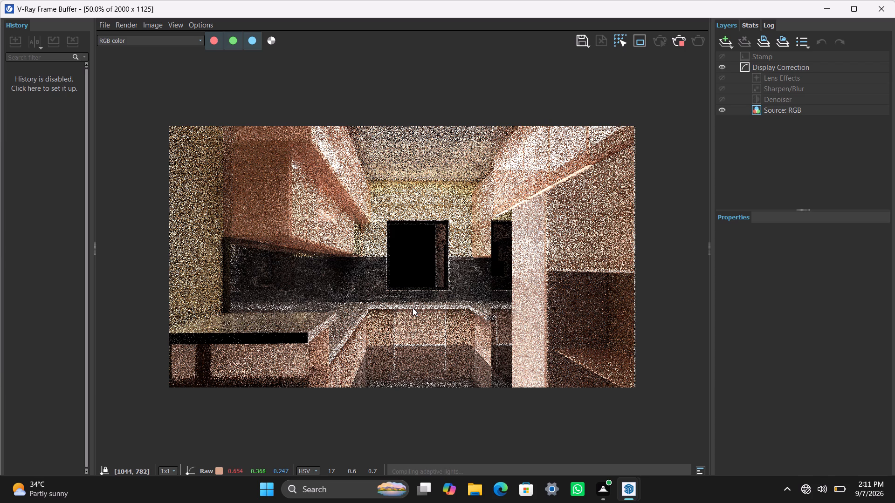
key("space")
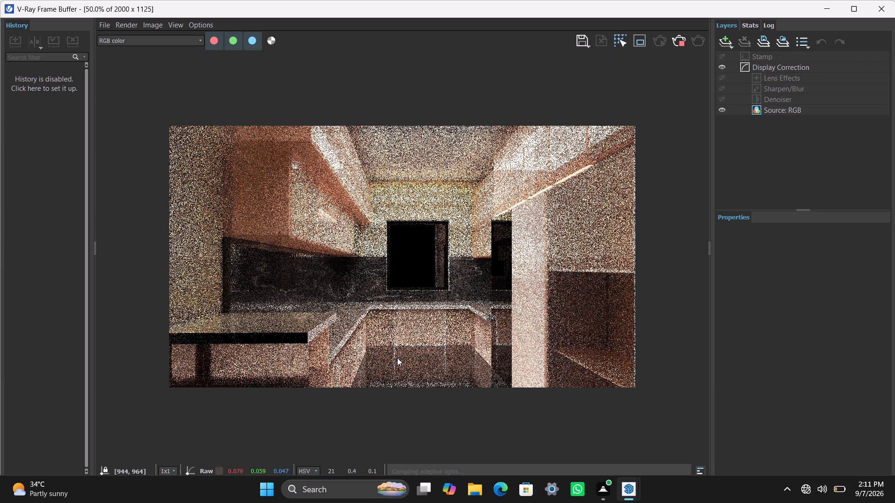
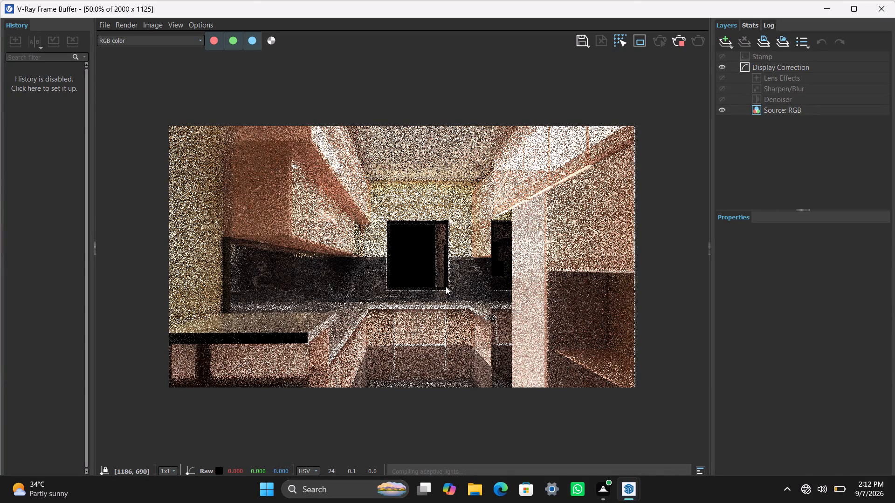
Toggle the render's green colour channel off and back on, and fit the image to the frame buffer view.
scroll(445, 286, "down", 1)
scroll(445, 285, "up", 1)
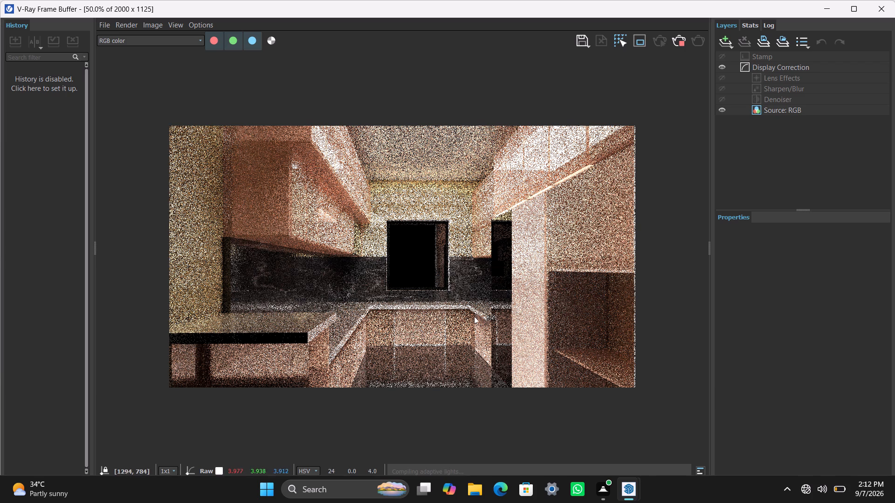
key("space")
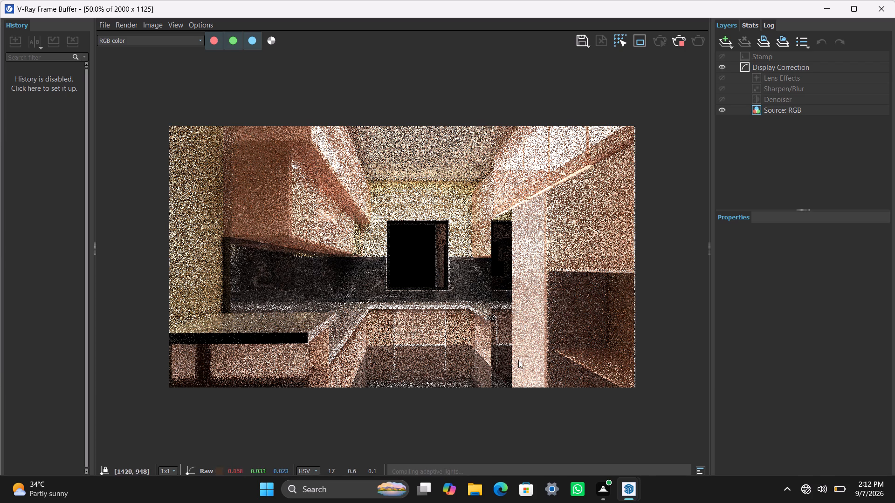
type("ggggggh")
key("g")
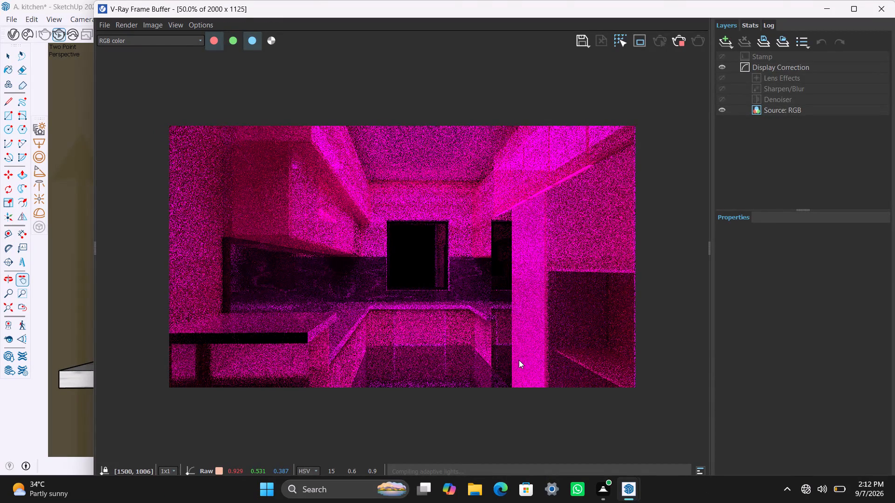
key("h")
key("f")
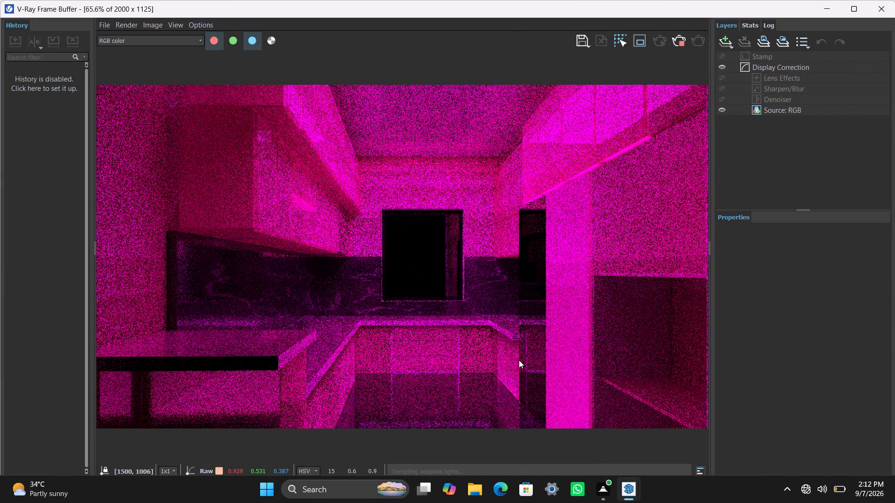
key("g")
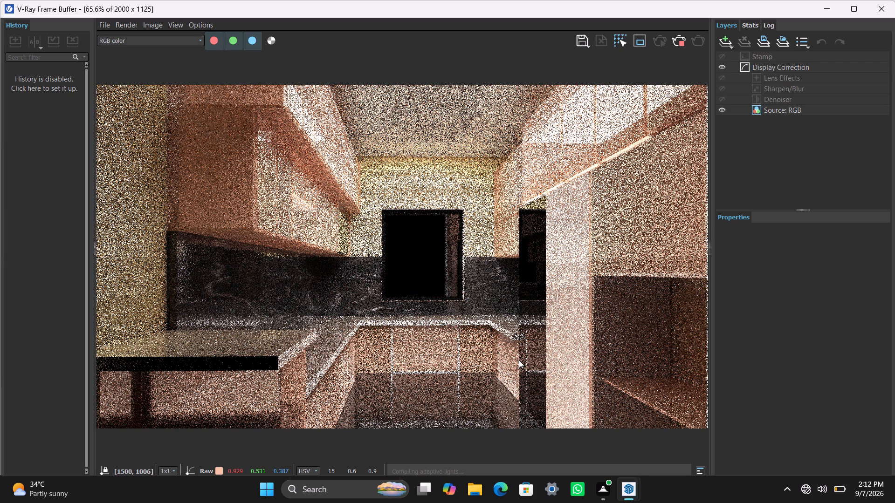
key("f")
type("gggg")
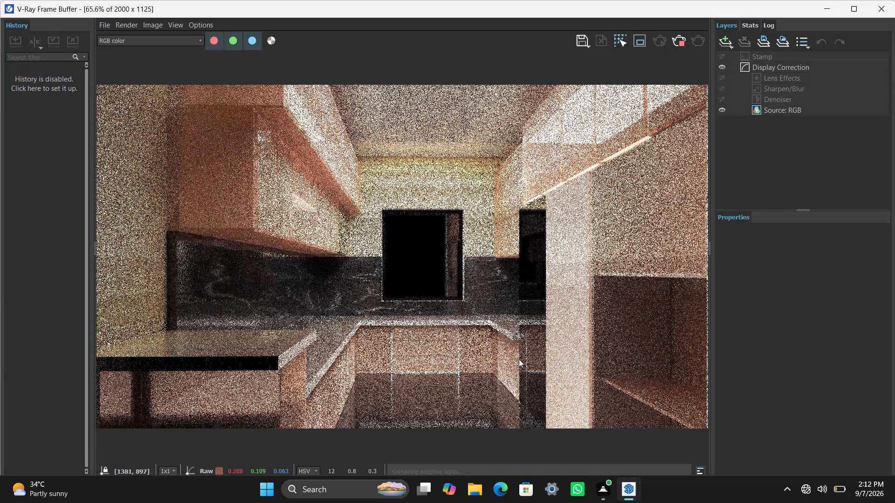
Examine the in-progress kitchen render, comparing the whole composition with a closer view of its surfaces and noise.
scroll(515, 373, "down", 1)
scroll(508, 364, "up", 1)
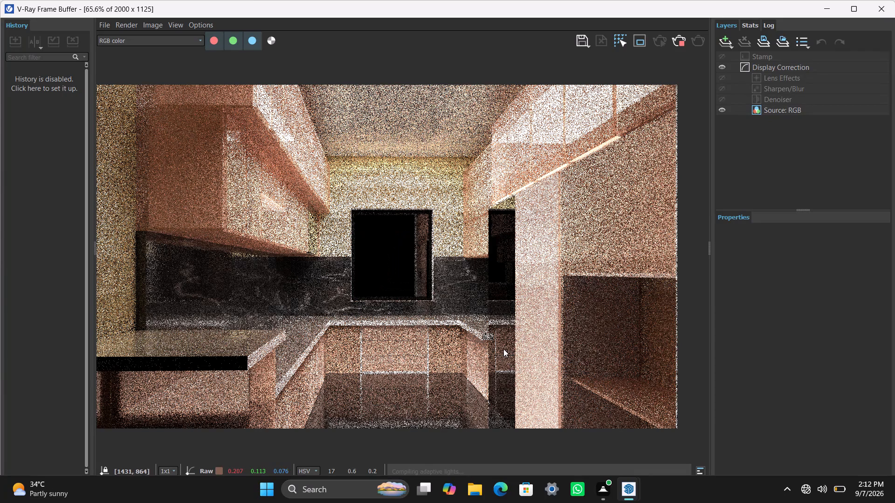
scroll(503, 348, "down", 1)
scroll(503, 348, "up", 1)
scroll(503, 348, "down", 1)
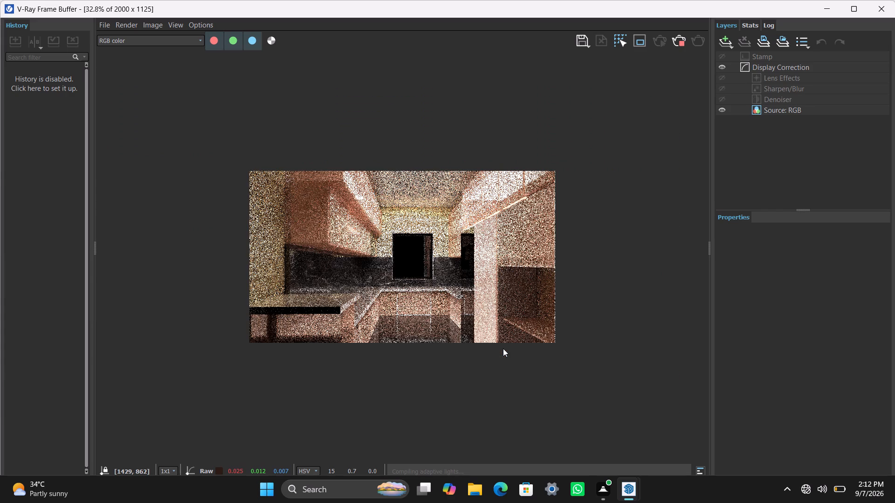
scroll(503, 348, "up", 1)
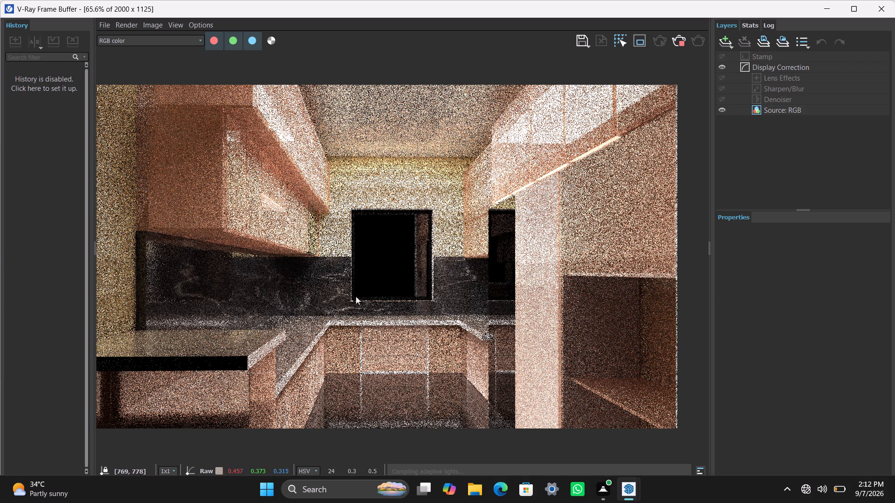
scroll(391, 304, "down", 1)
scroll(391, 304, "up", 1)
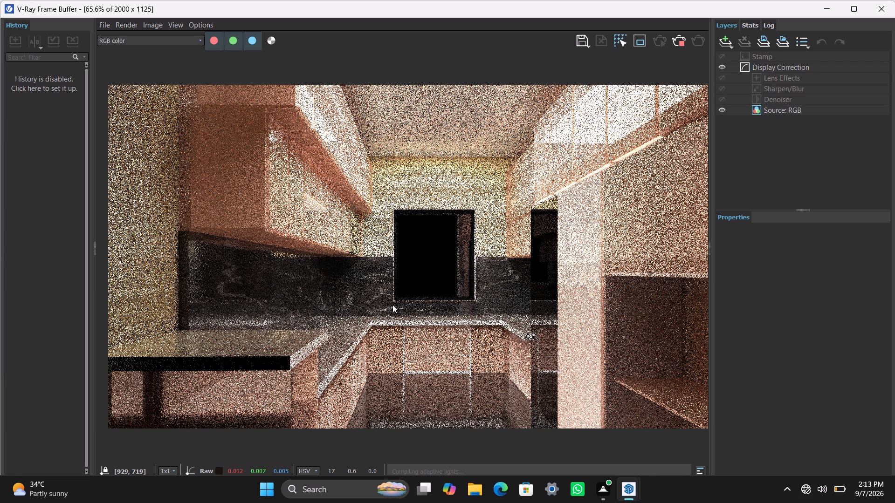
scroll(614, 351, "down", 1)
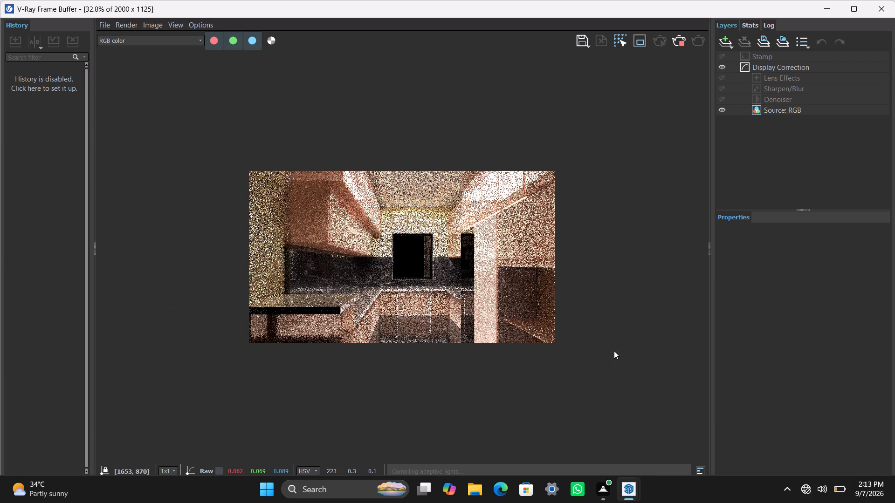
scroll(614, 351, "up", 1)
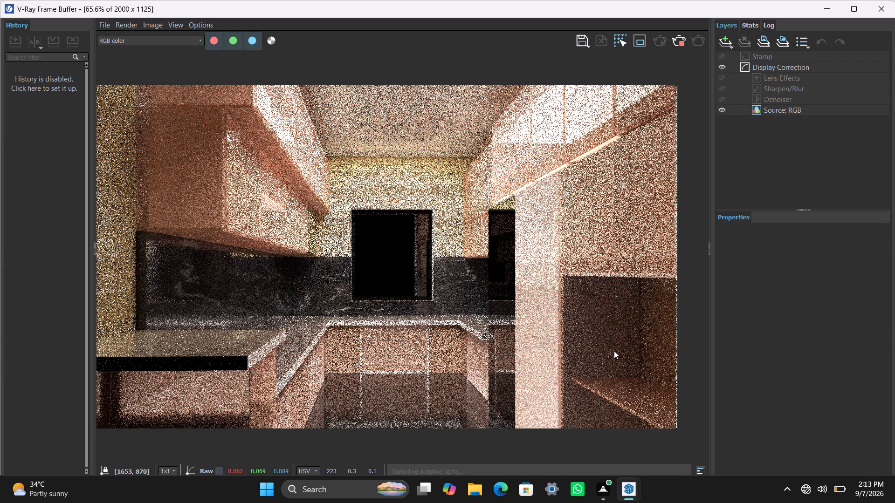
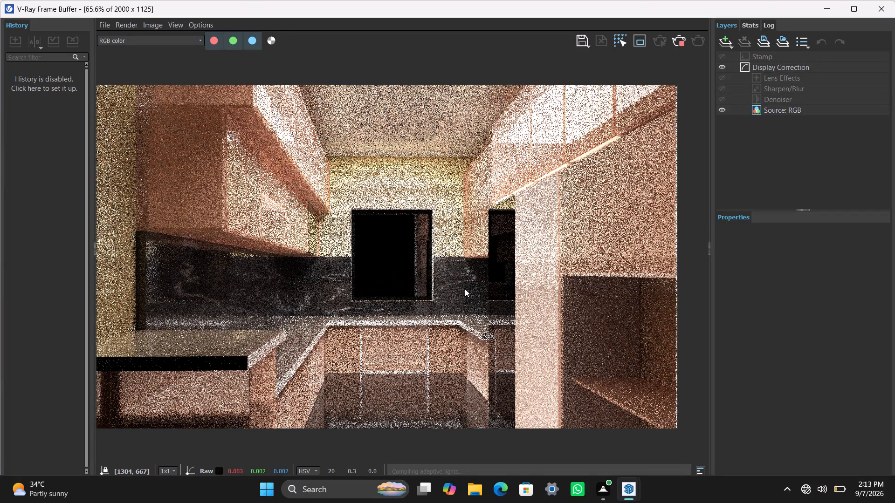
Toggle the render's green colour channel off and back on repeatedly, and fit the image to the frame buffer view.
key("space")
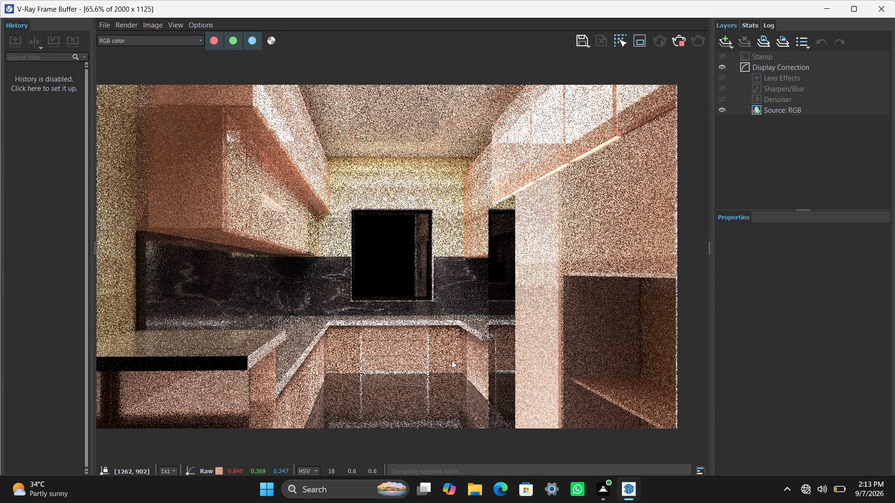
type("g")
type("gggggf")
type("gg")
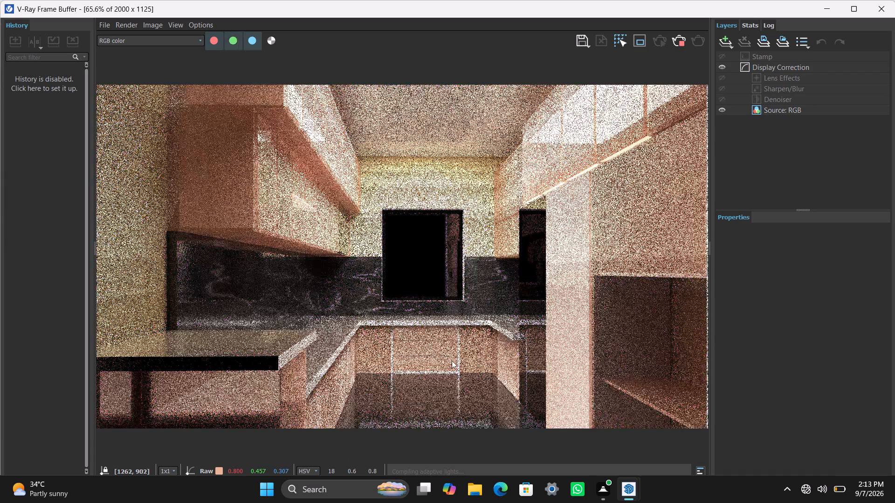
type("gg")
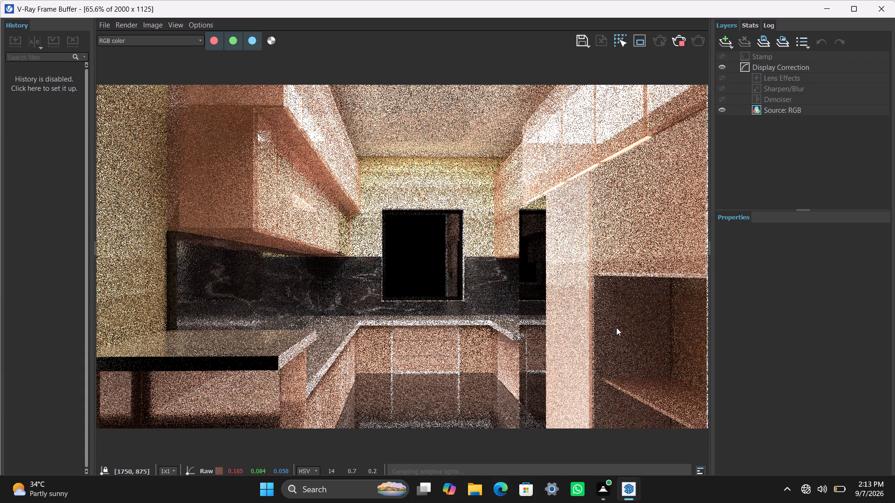
Examine the in-progress kitchen render, comparing the whole composition with a closer view of the cabinets, backsplash and noise.
scroll(596, 341, "down", 2)
scroll(592, 360, "up", 1)
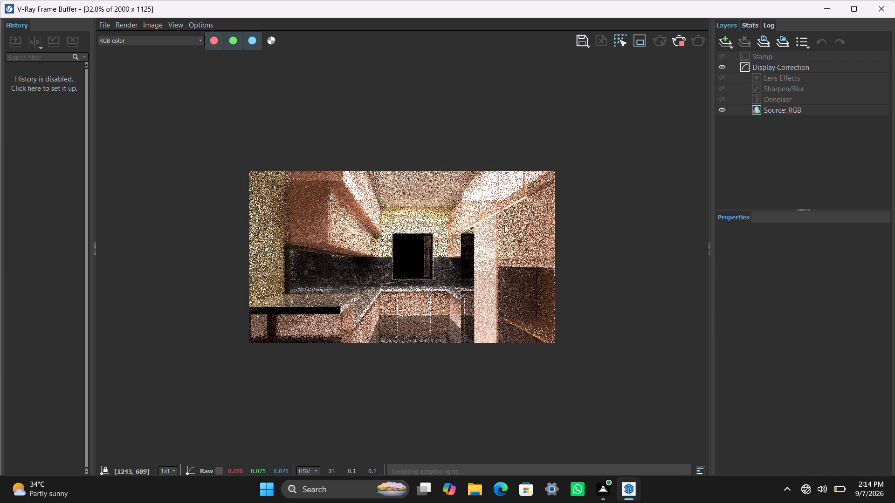
scroll(433, 252, "up", 1)
scroll(433, 268, "down", 1)
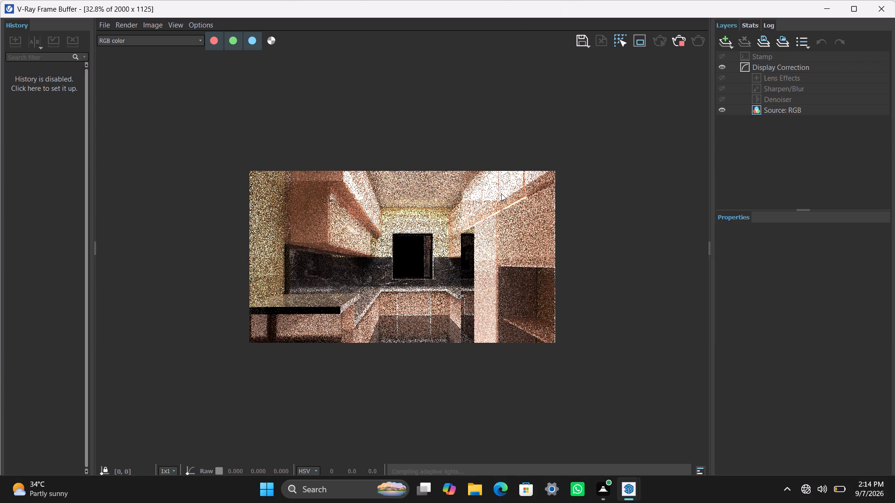
scroll(461, 302, "up", 1)
scroll(461, 302, "down", 1)
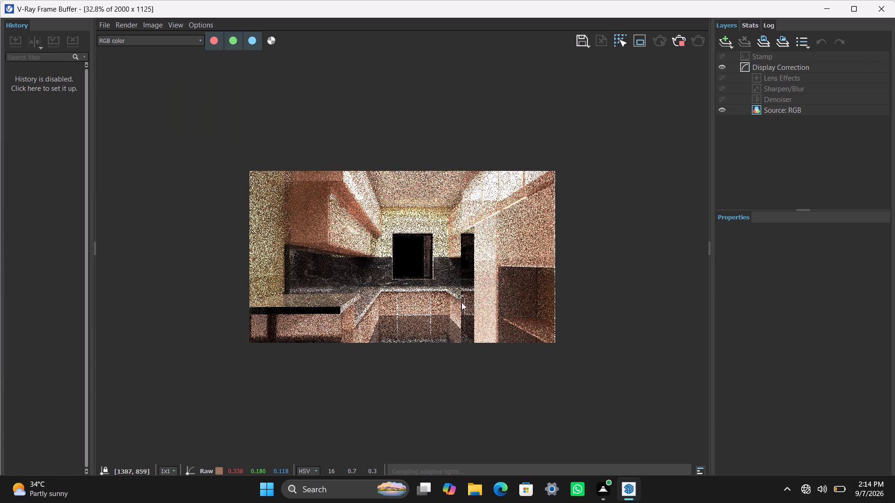
scroll(462, 302, "up", 1)
scroll(462, 305, "down", 1)
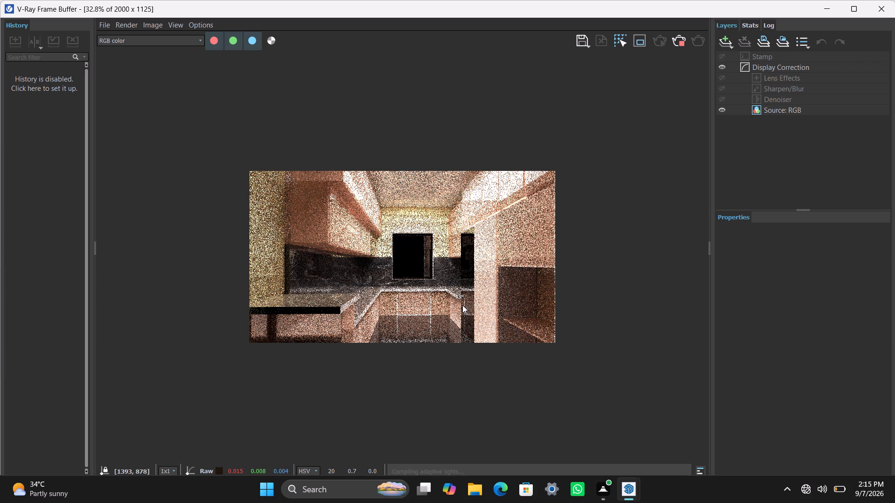
scroll(437, 315, "up", 1)
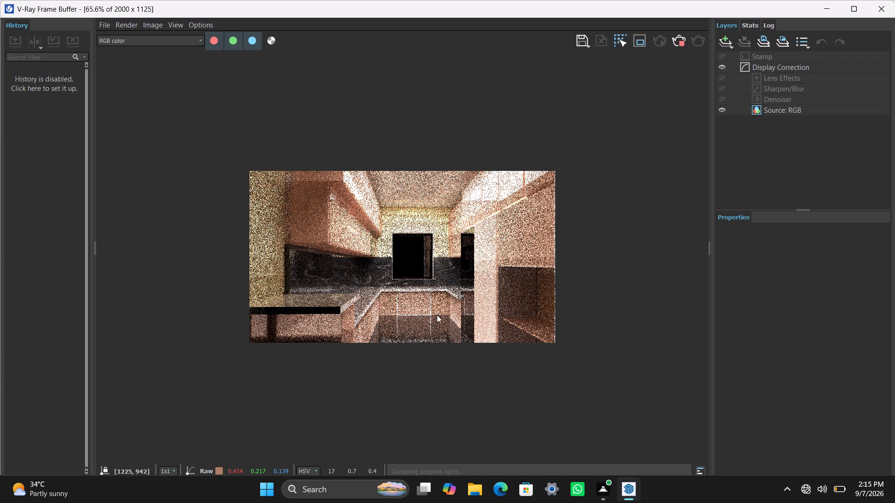
scroll(436, 316, "down", 1)
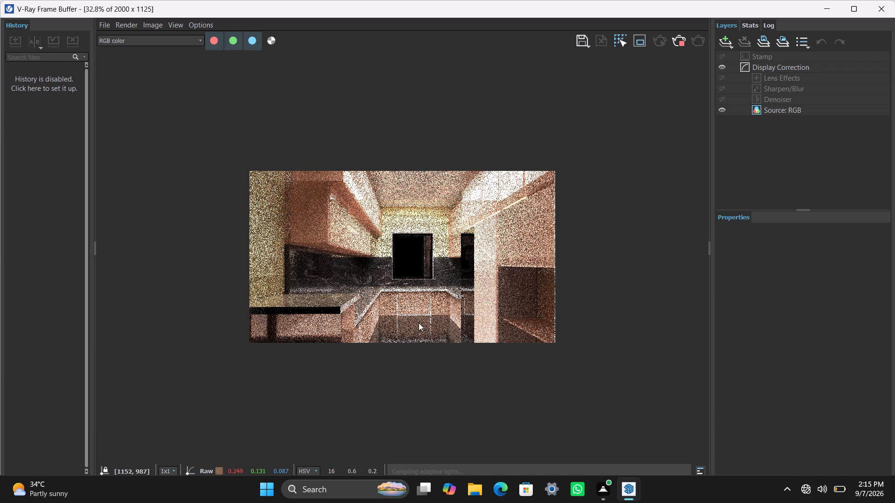
scroll(416, 323, "up", 1)
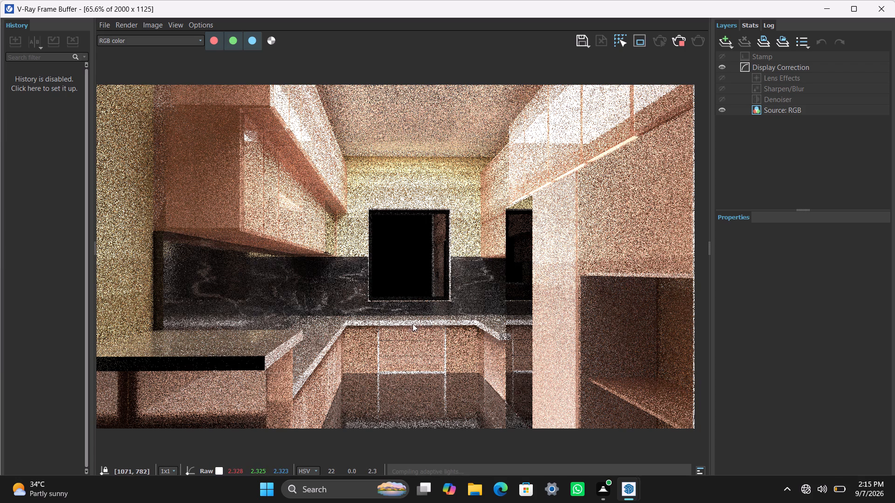
scroll(413, 324, "down", 1)
scroll(413, 324, "up", 1)
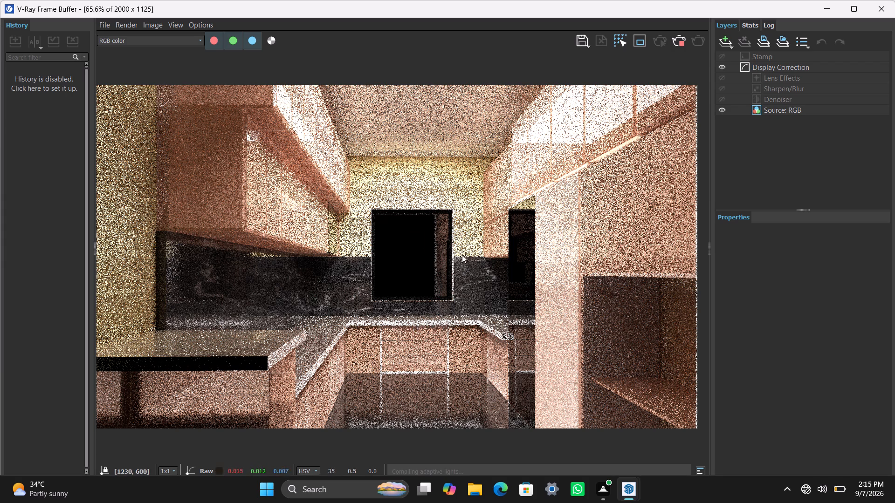
scroll(462, 251, "down", 1)
scroll(469, 280, "up", 1)
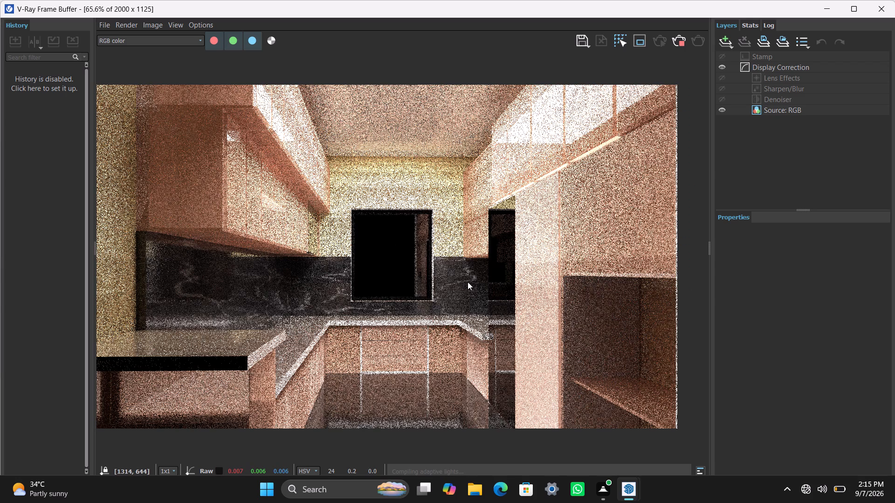
scroll(468, 282, "down", 1)
scroll(468, 282, "up", 1)
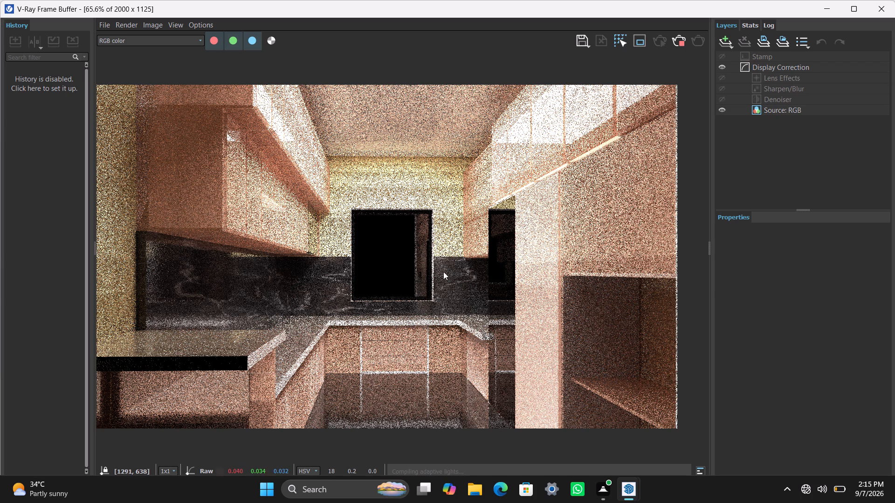
scroll(402, 238, "down", 1)
scroll(403, 239, "up", 1)
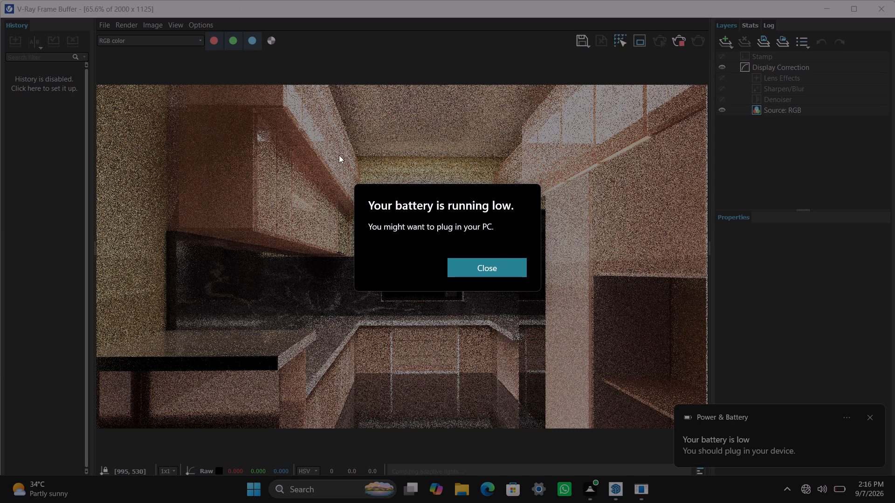
Dismiss the low-battery warning covering the render.
left_click(502, 266)
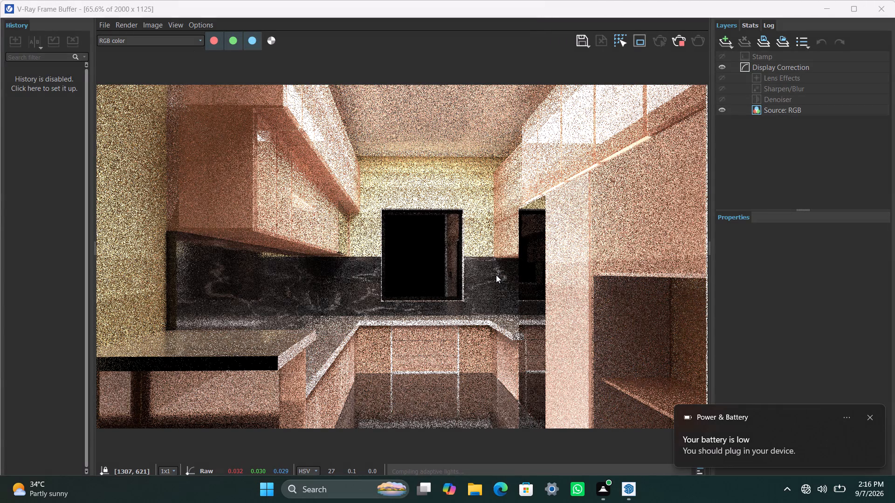
View the kitchen render with its green colour channel switched off, and restore the channel.
scroll(505, 319, "down", 1)
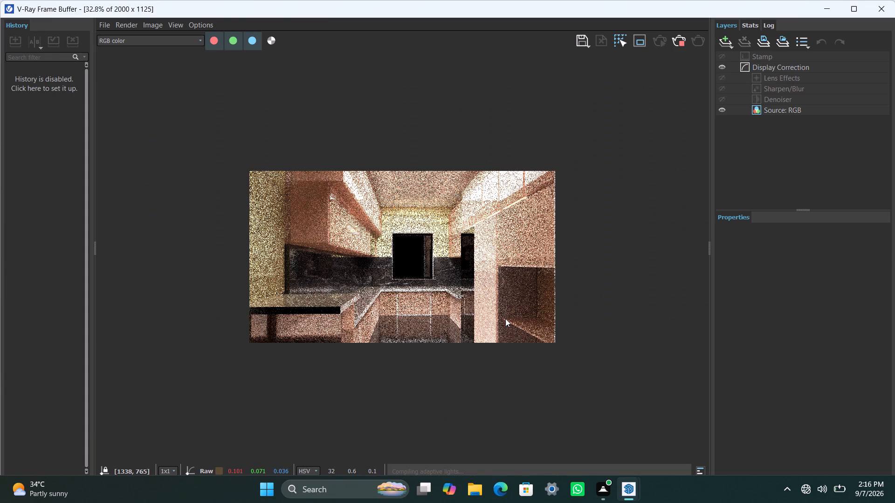
key("g")
scroll(468, 308, "up", 1)
key("g")
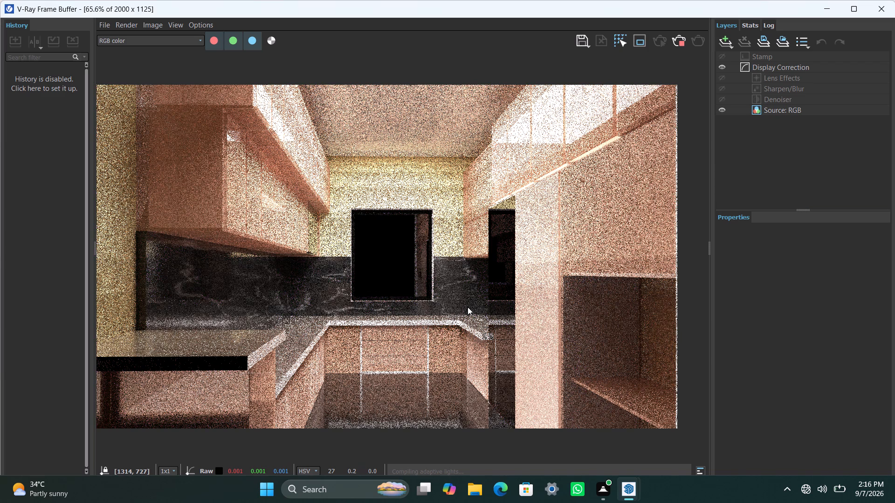
type("ggg")
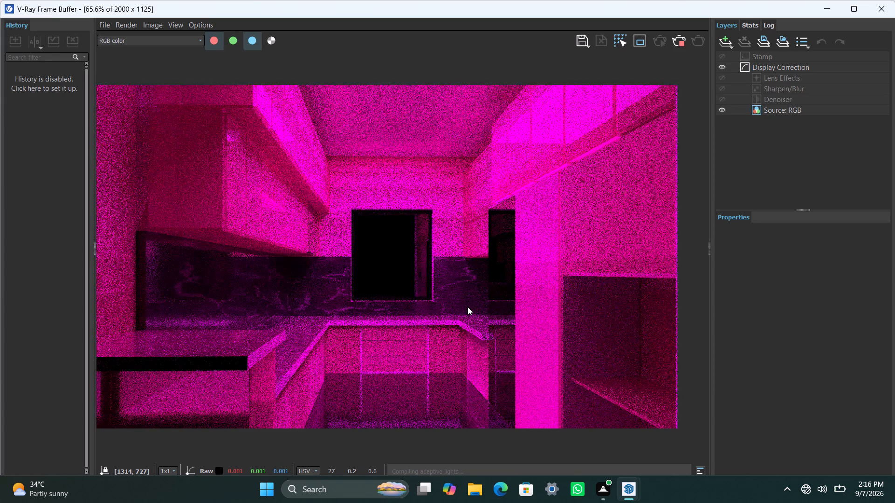
key("g")
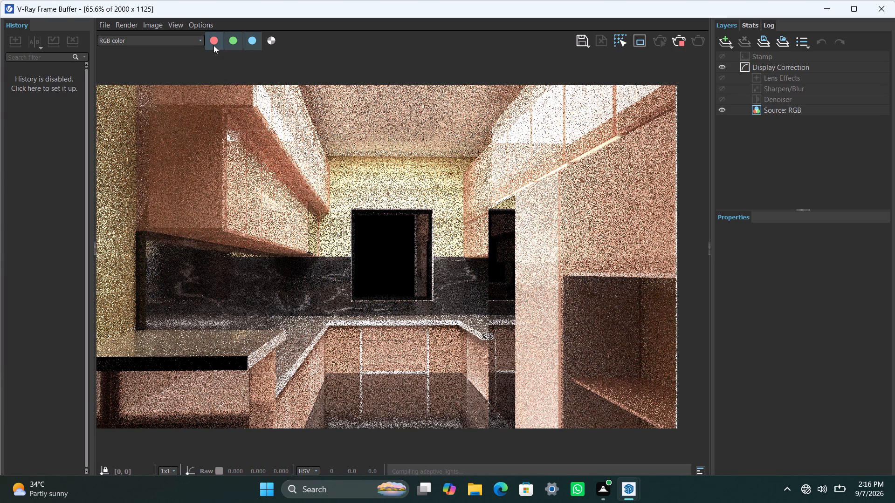
View the render with the red, blue and green colour channels switched off in turn, and restore full RGB colour.
left_click(213, 45)
left_click(213, 45)
left_click(213, 45)
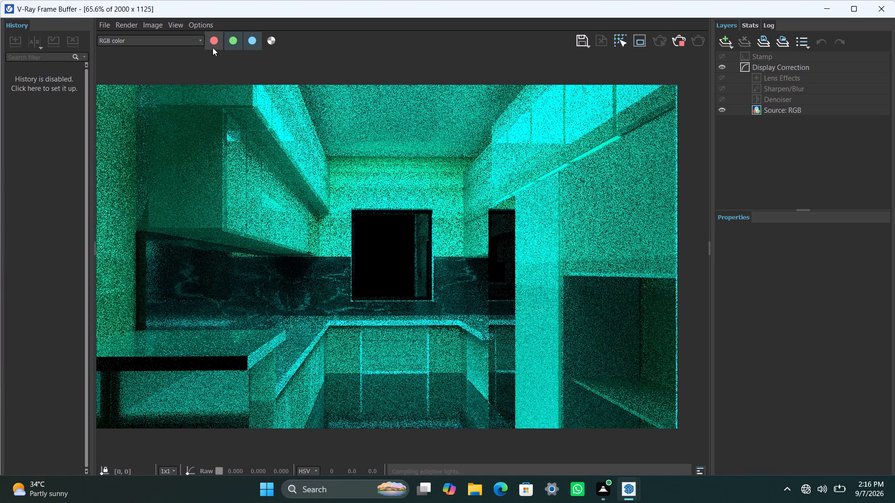
left_click(248, 36)
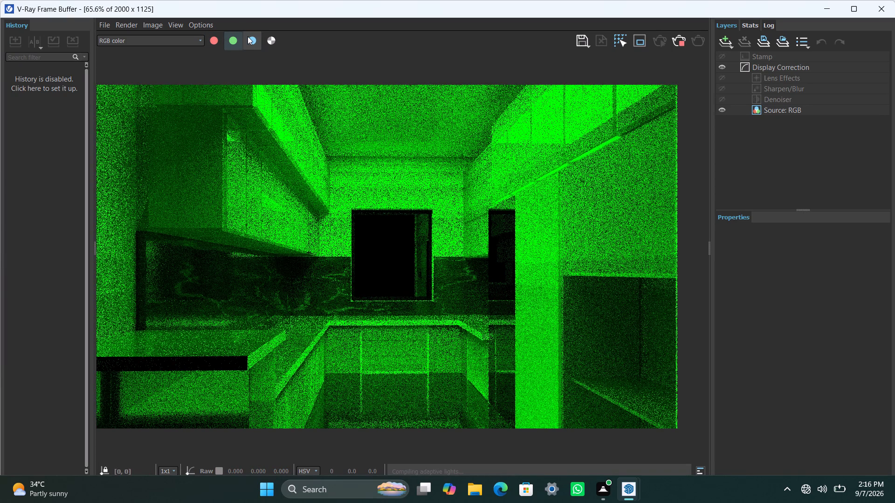
left_click(248, 36)
left_click(248, 34)
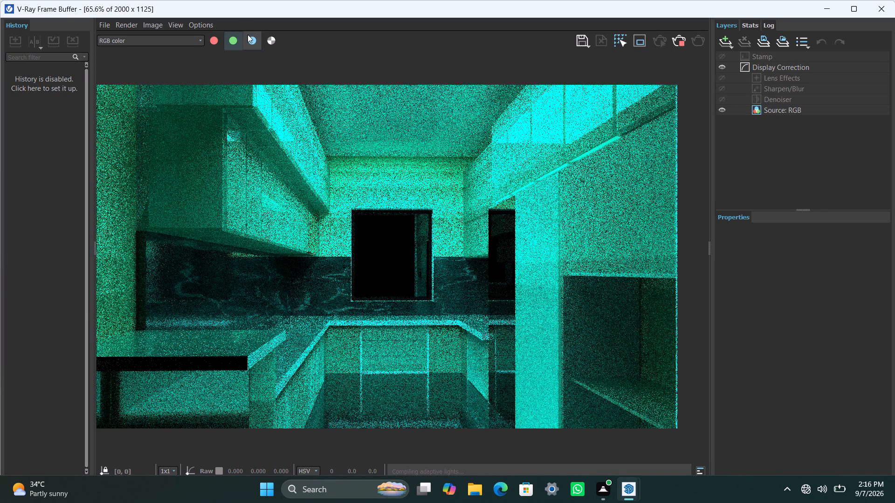
left_click(248, 34)
left_click(248, 34)
left_click(248, 34)
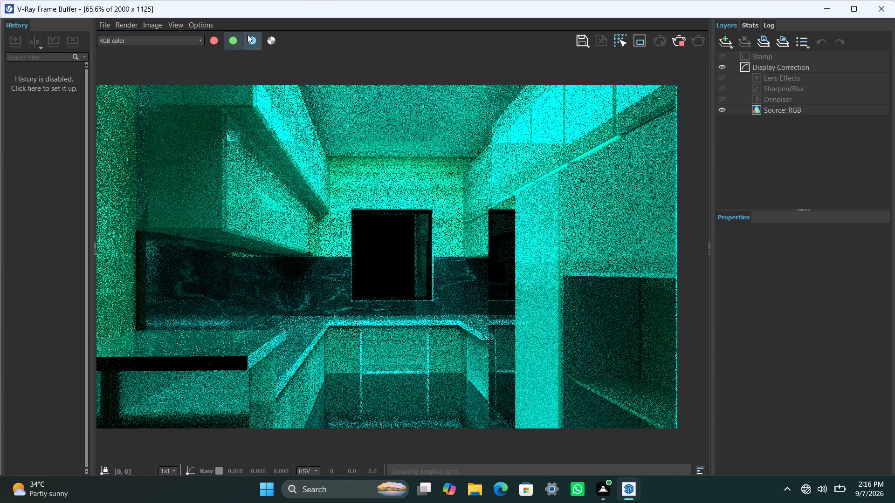
left_click(248, 34)
left_click(248, 34)
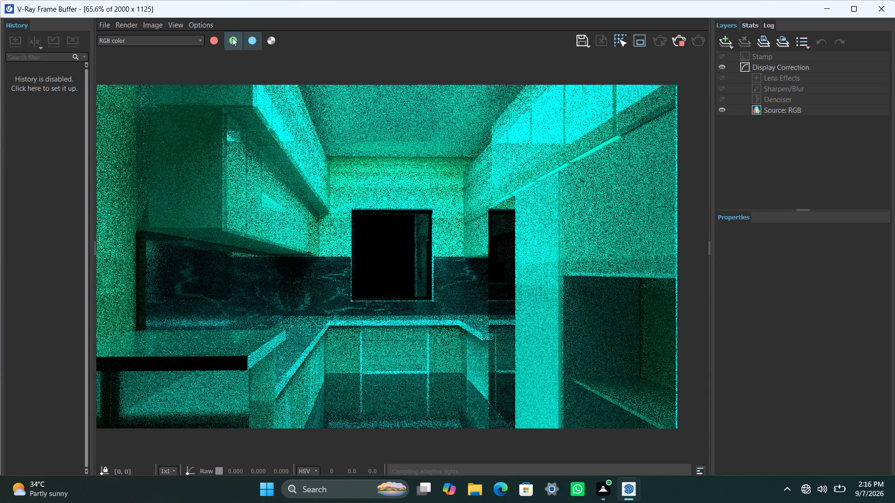
left_click(233, 37)
left_click(234, 37)
left_click(220, 41)
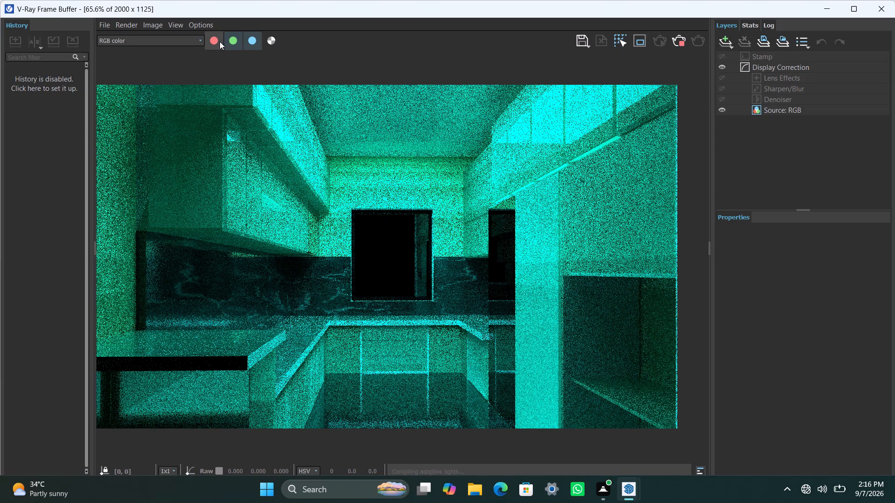
Examine the render's progress and remaining noise at full-frame and closer zoom, briefly toggling the green channel and restoring it.
scroll(336, 230, "down", 1)
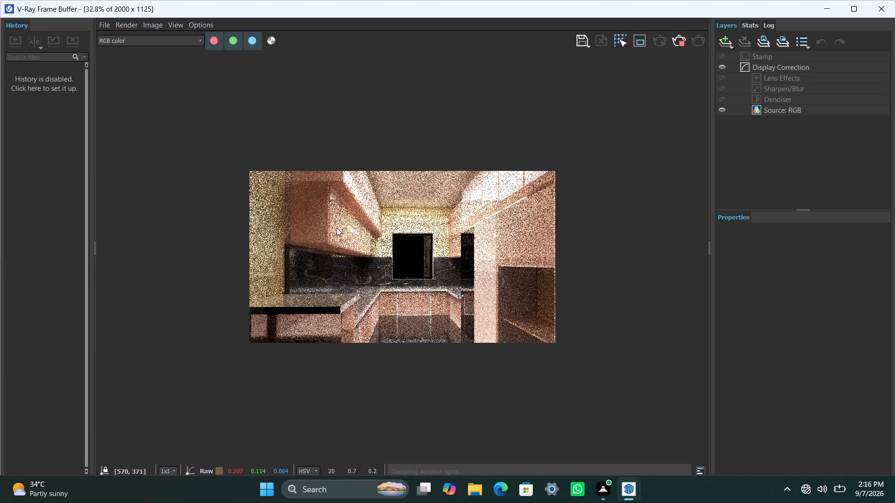
scroll(337, 227, "up", 1)
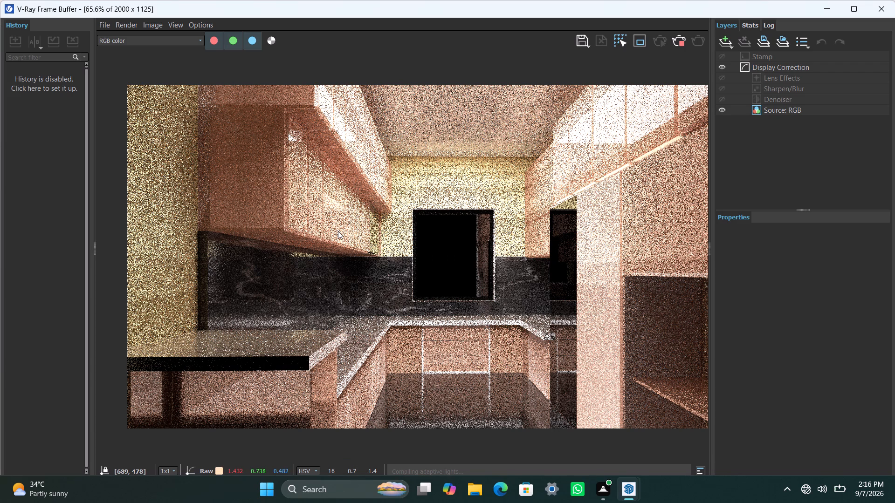
scroll(401, 313, "down", 1)
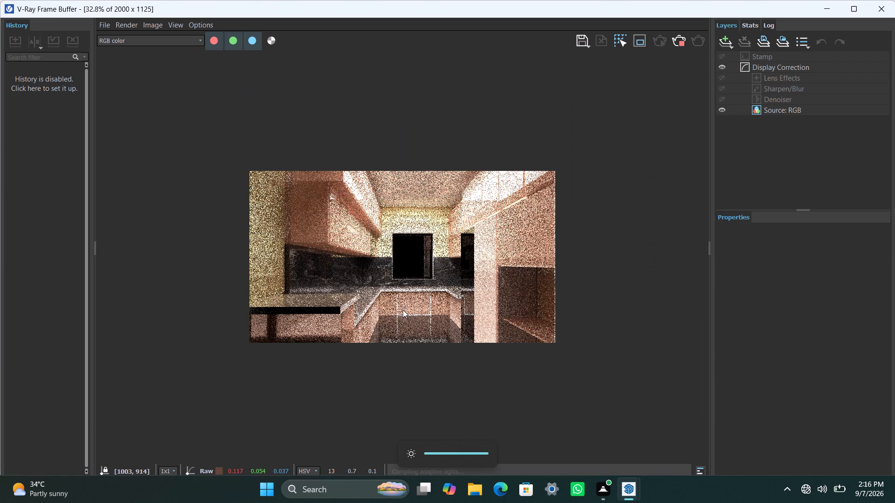
scroll(403, 310, "up", 1)
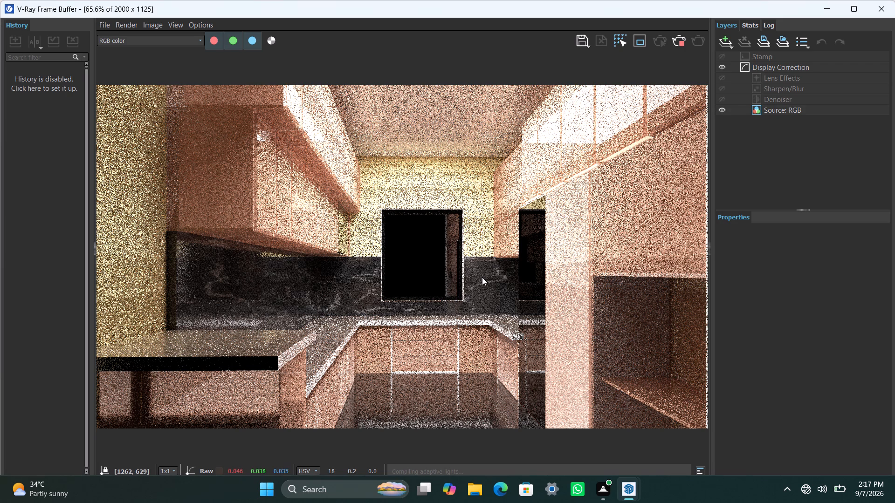
type("gggg")
scroll(482, 278, "down", 2)
scroll(482, 279, "up", 2)
key("g")
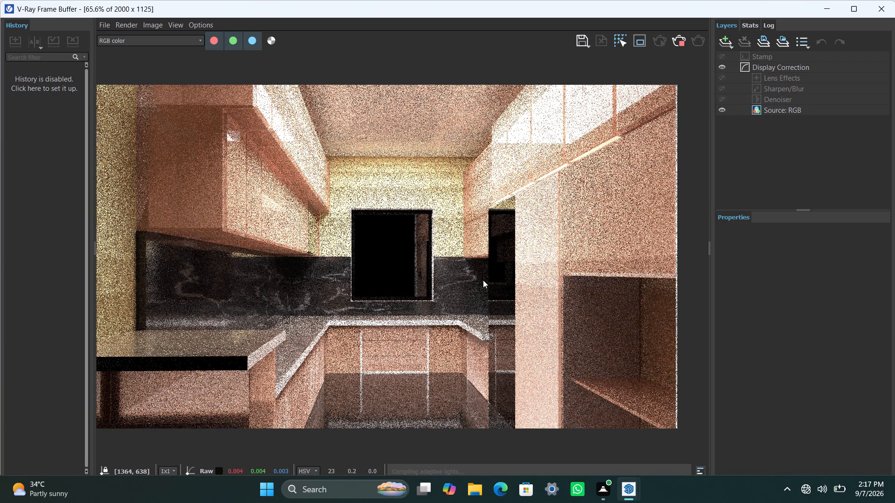
type("gg")
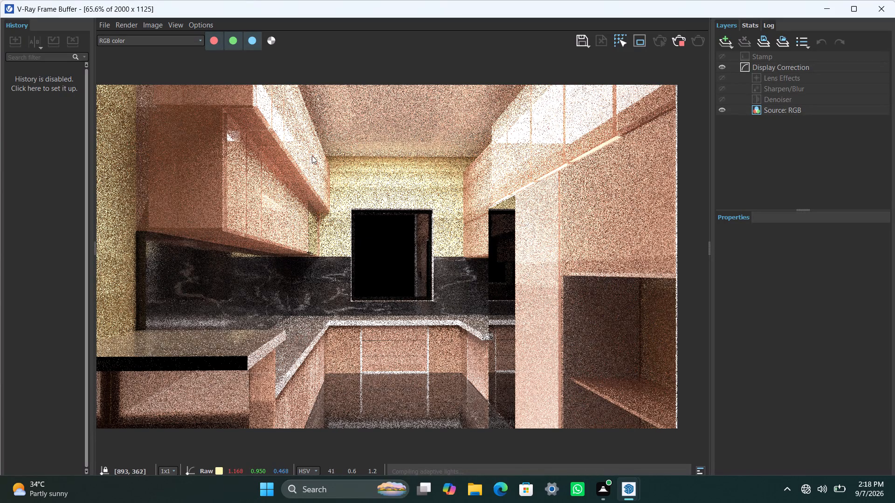
scroll(361, 331, "down", 1)
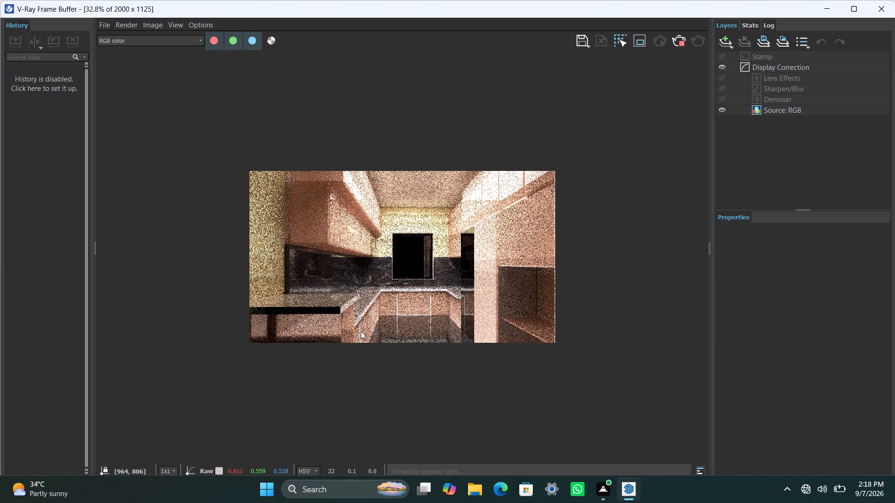
scroll(361, 330, "up", 1)
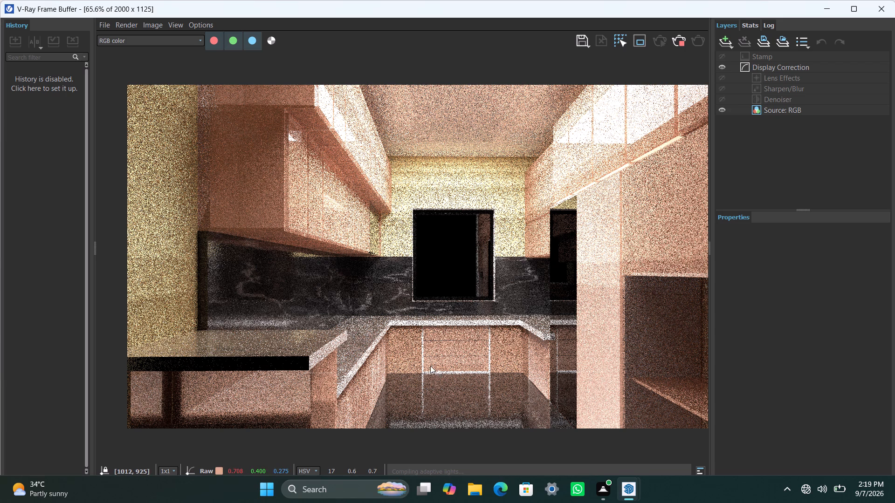
scroll(427, 341, "down", 1)
scroll(426, 340, "up", 1)
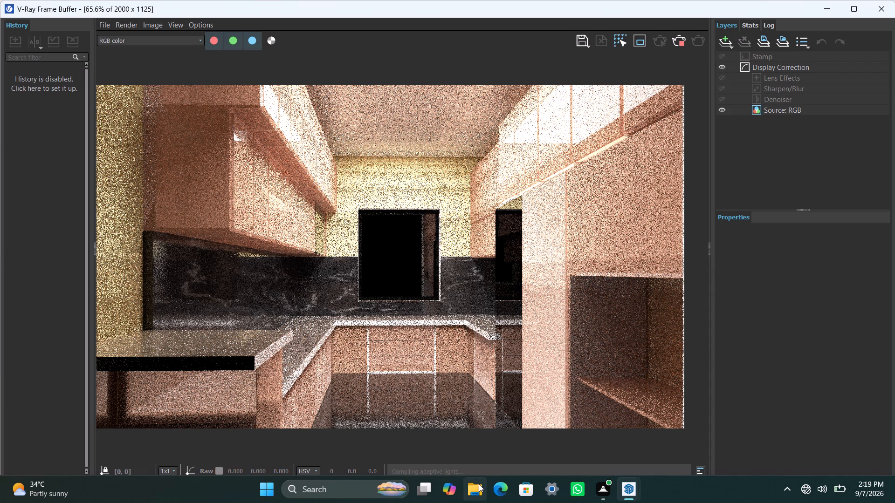
scroll(500, 373, "down", 1)
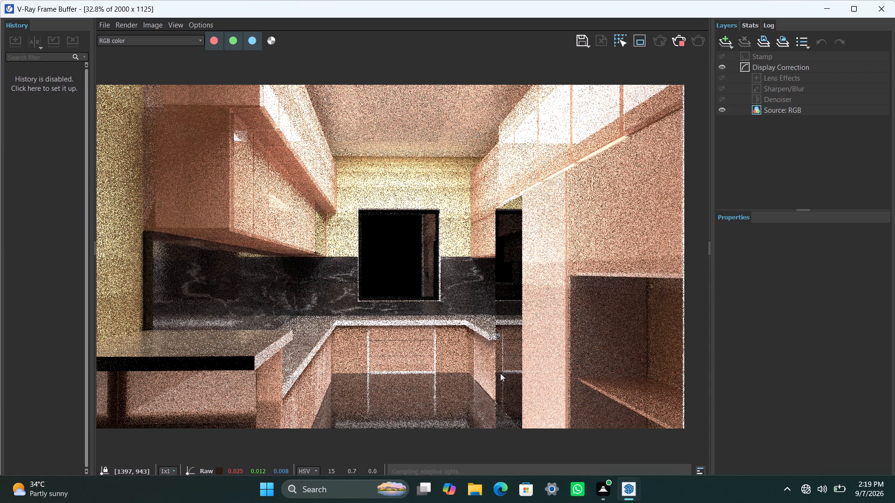
scroll(493, 347, "up", 1)
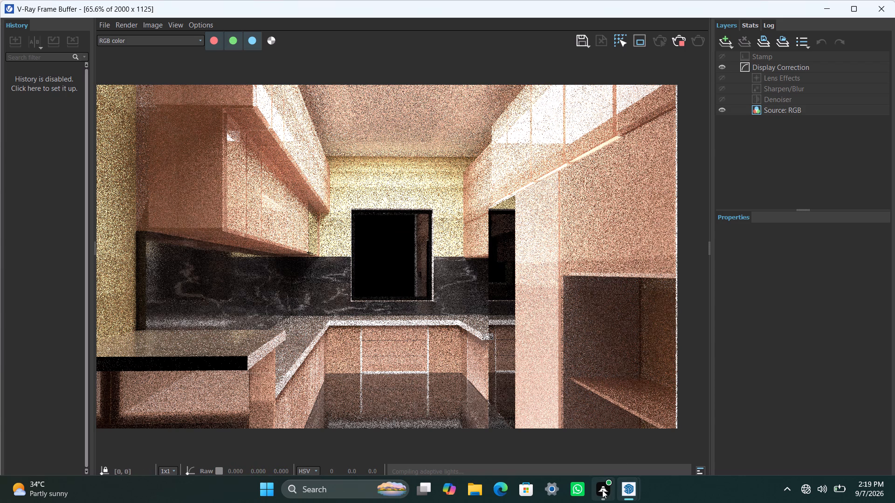
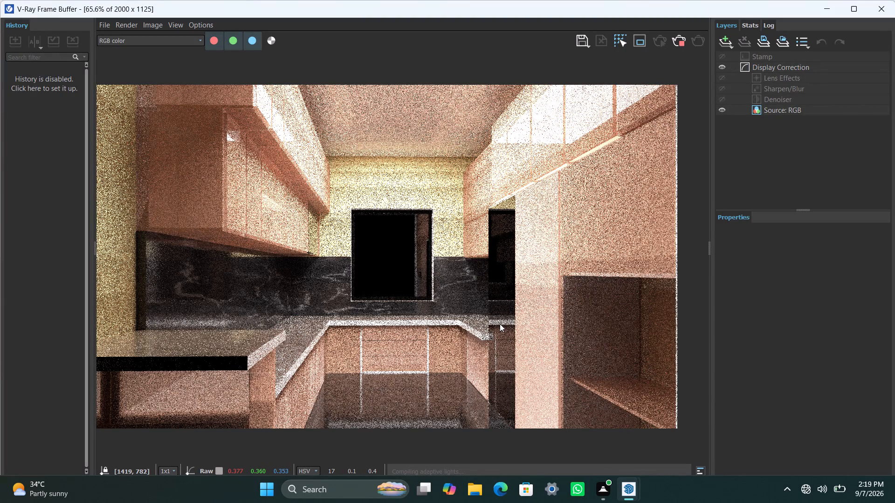
Examine the kitchen render's remaining noise, comparing the full frame with a closer zoom.
scroll(500, 324, "down", 1)
scroll(498, 316, "up", 1)
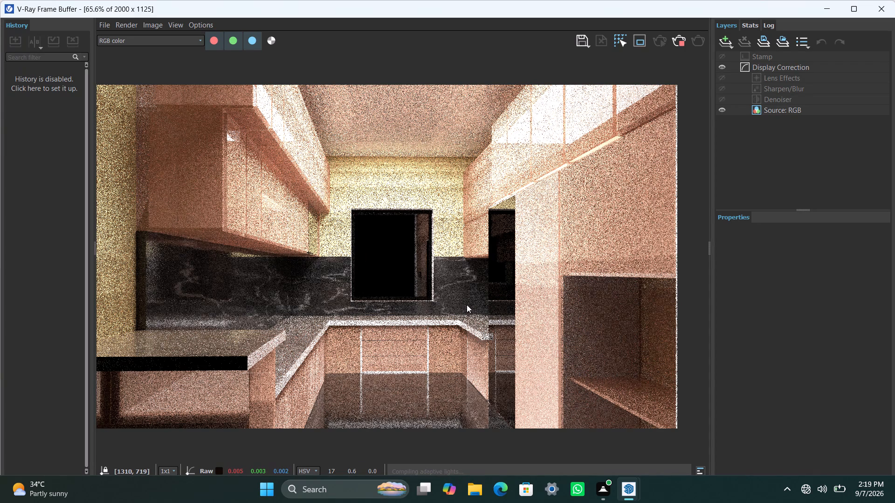
scroll(467, 303, "down", 1)
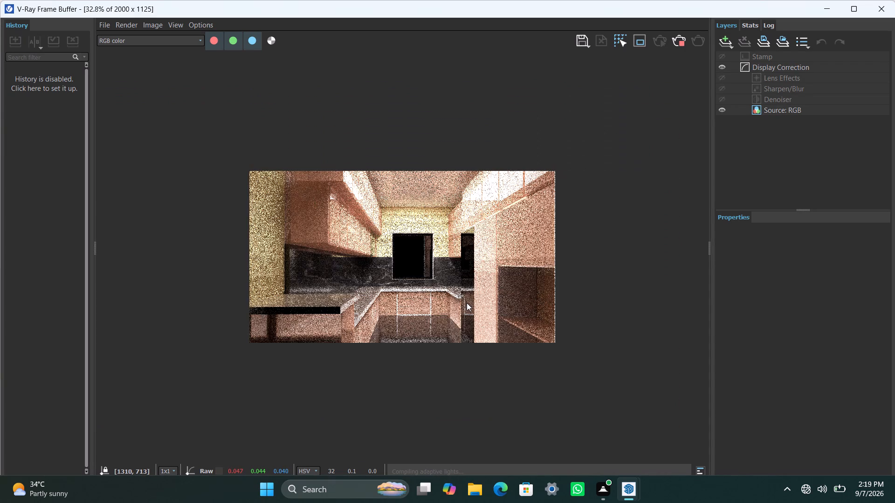
scroll(467, 303, "up", 1)
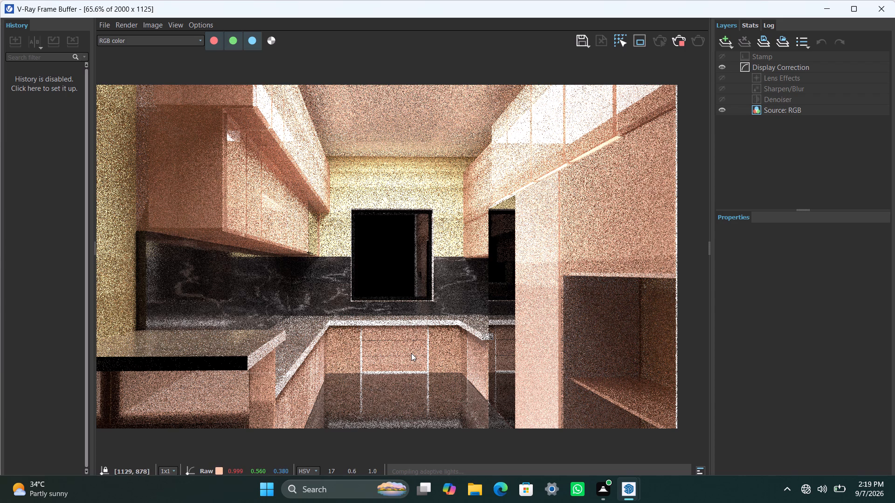
scroll(411, 353, "down", 1)
scroll(411, 355, "up", 1)
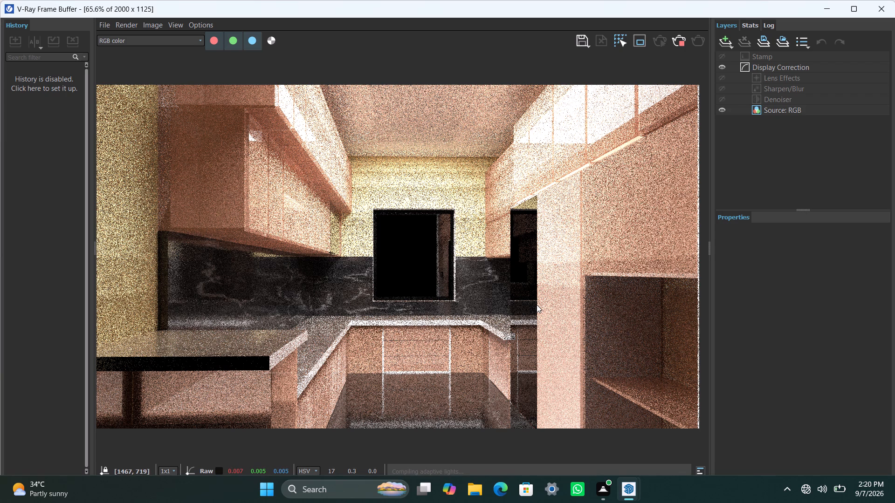
type("gg")
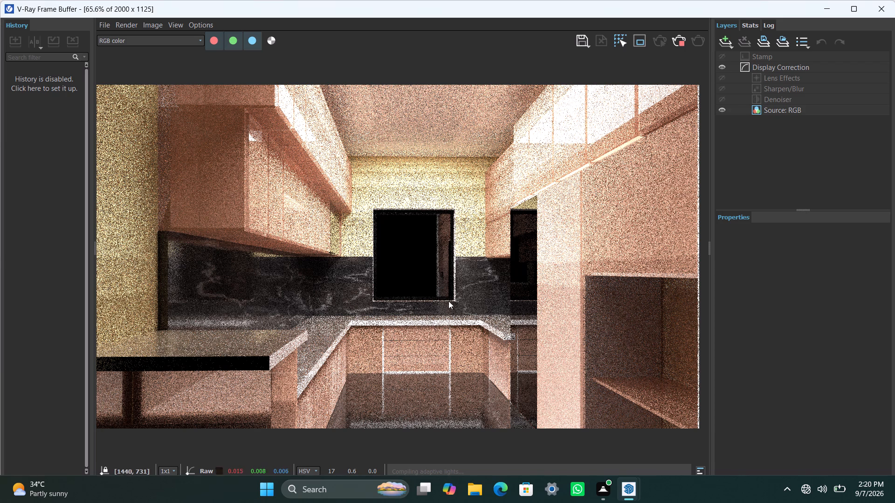
Toggle the render's blue channel off and on, view it with the green channel off, and restore full RGB colour.
left_click(258, 38)
left_click(257, 38)
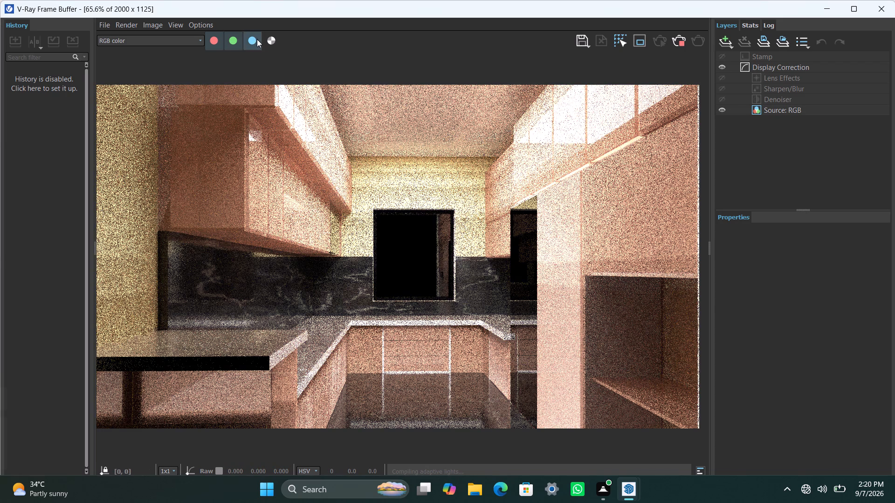
left_click(241, 45)
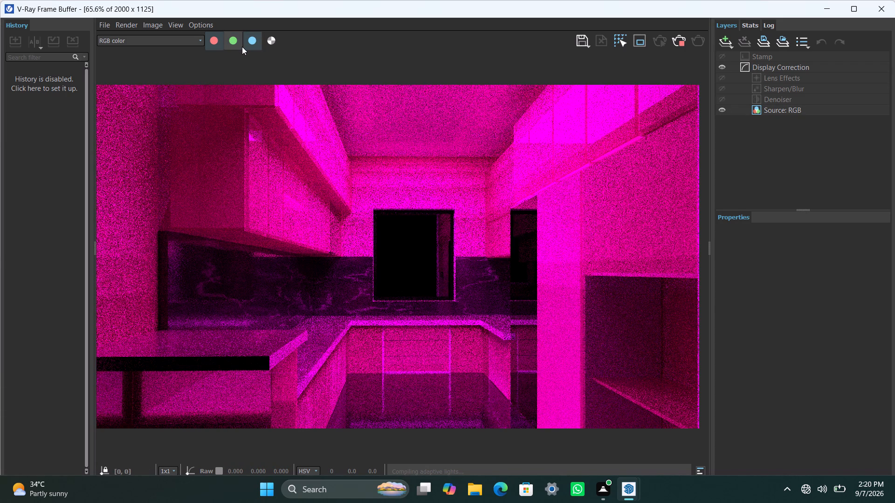
type("gg")
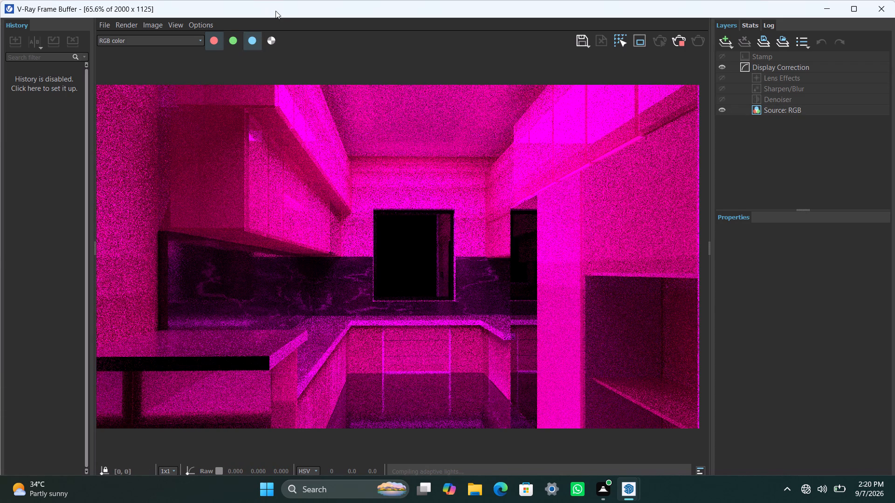
left_click(236, 40)
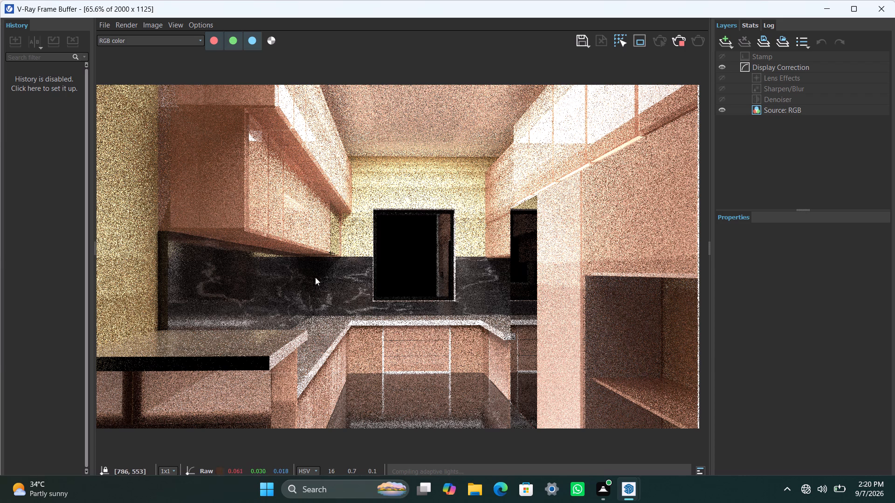
Examine the render's refinement across the cabinets, countertops and backsplash, alternating between full-frame and closer zoom.
scroll(450, 292, "down", 1)
scroll(450, 293, "up", 1)
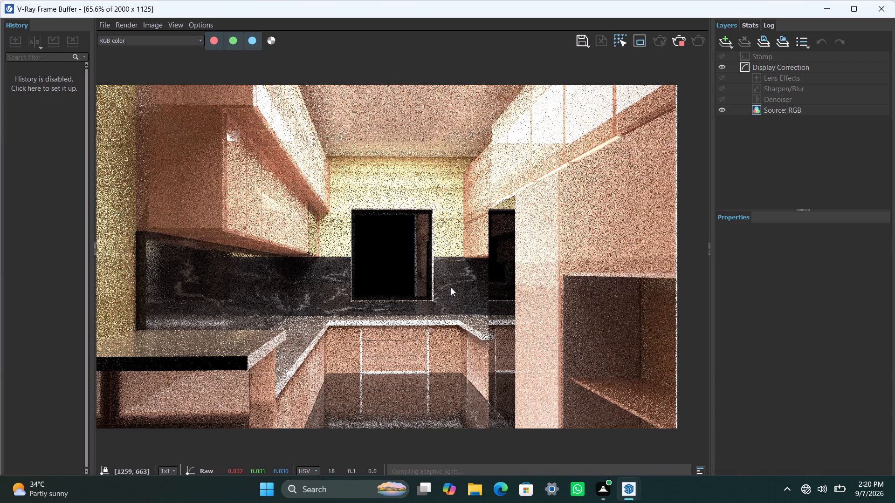
scroll(451, 287, "down", 2)
scroll(451, 287, "up", 1)
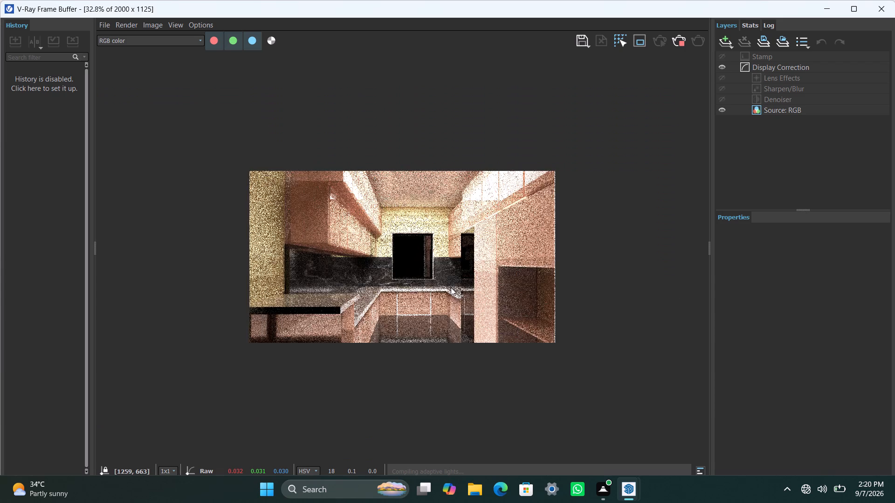
scroll(451, 287, "up", 1)
scroll(451, 287, "down", 1)
scroll(451, 287, "up", 1)
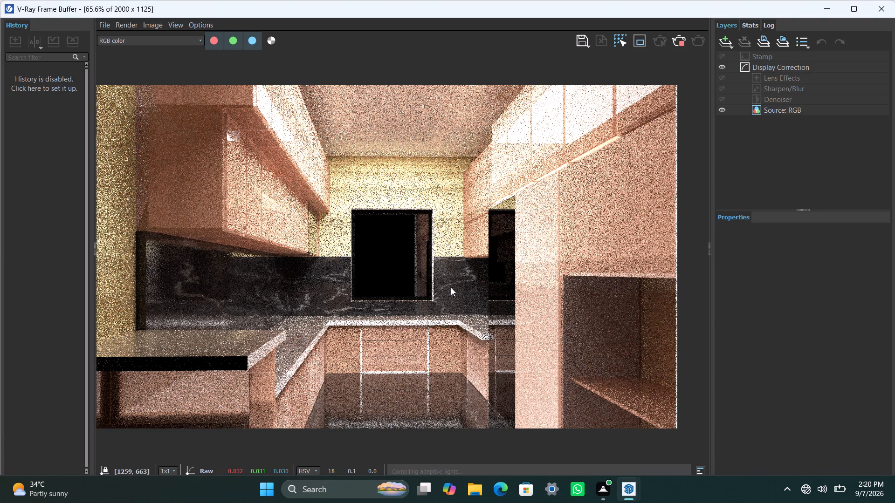
scroll(451, 287, "down", 1)
scroll(451, 287, "up", 1)
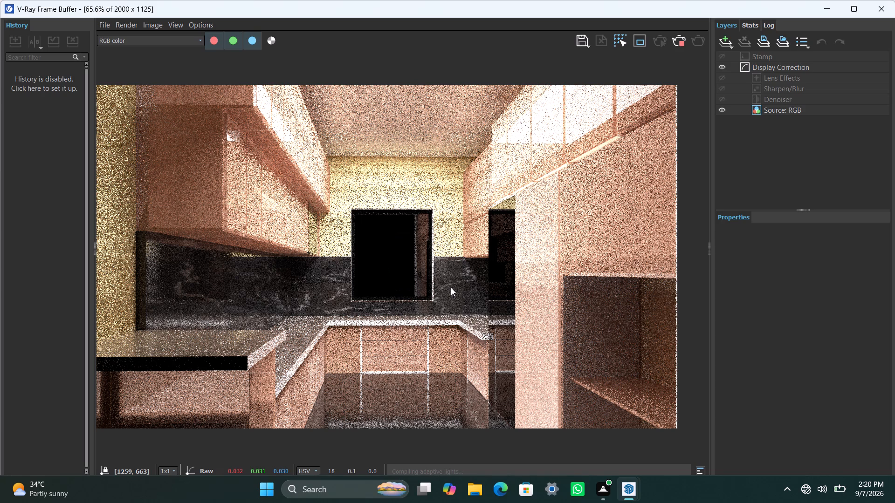
scroll(451, 287, "down", 1)
scroll(451, 287, "up", 1)
scroll(452, 288, "down", 1)
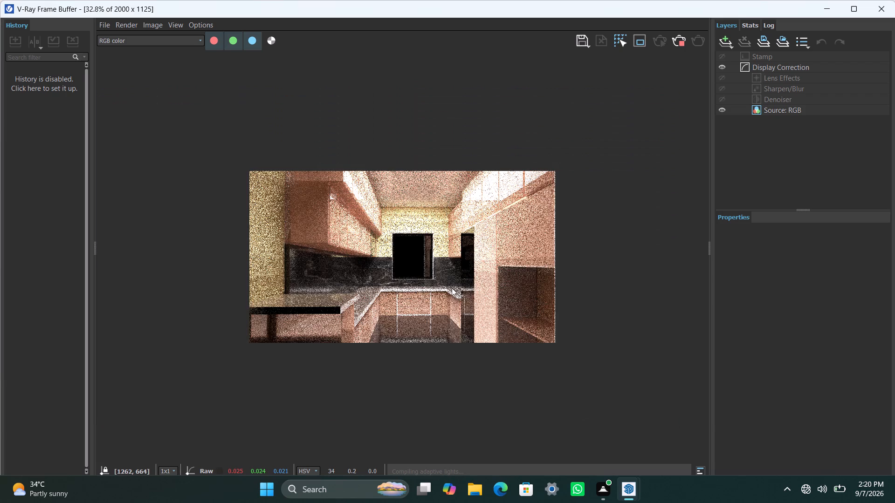
scroll(452, 288, "up", 1)
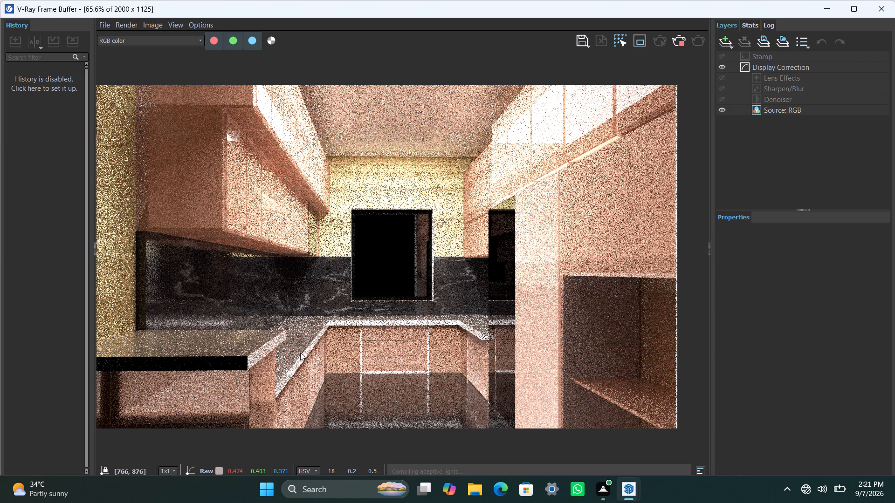
scroll(301, 354, "down", 1)
scroll(326, 350, "up", 1)
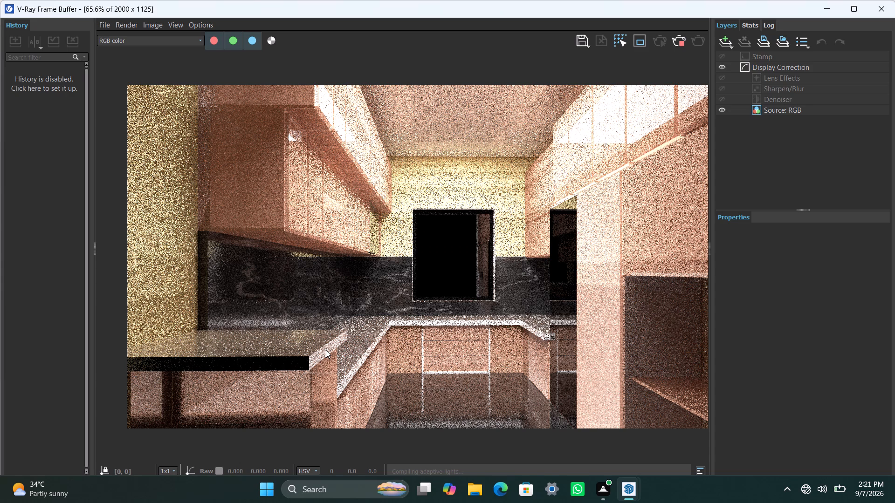
scroll(331, 349, "down", 1)
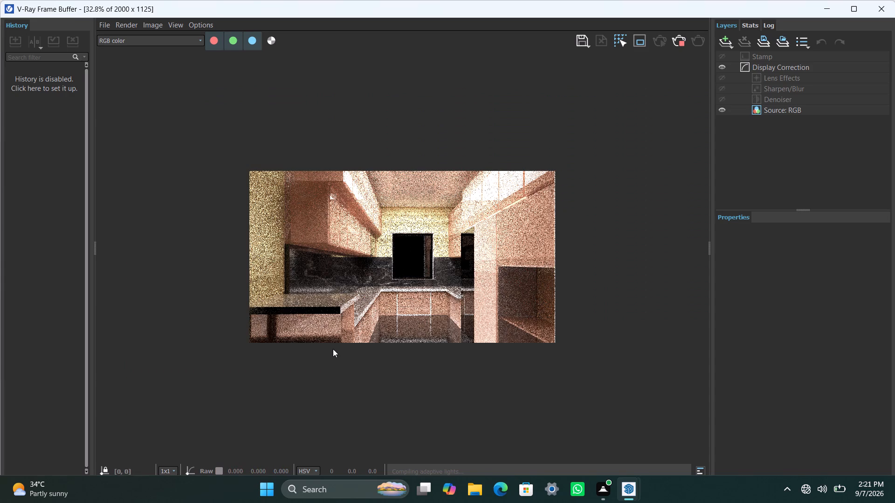
scroll(333, 349, "up", 1)
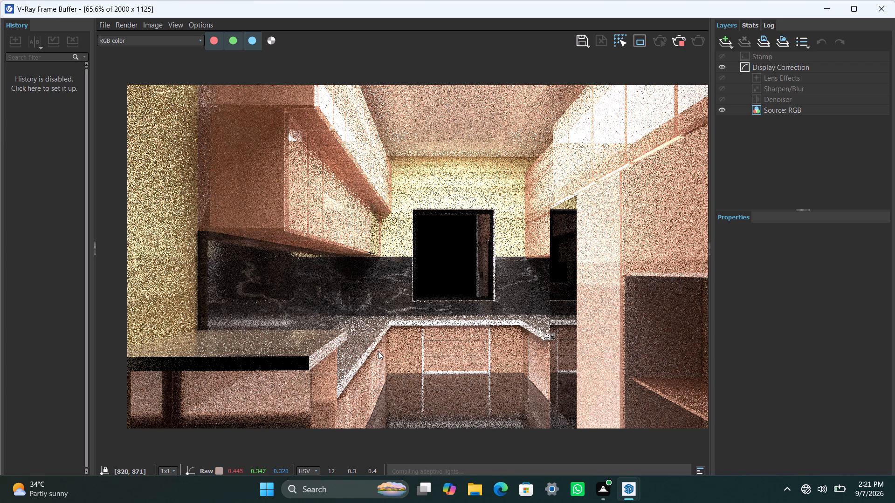
scroll(377, 351, "down", 1)
scroll(377, 352, "up", 1)
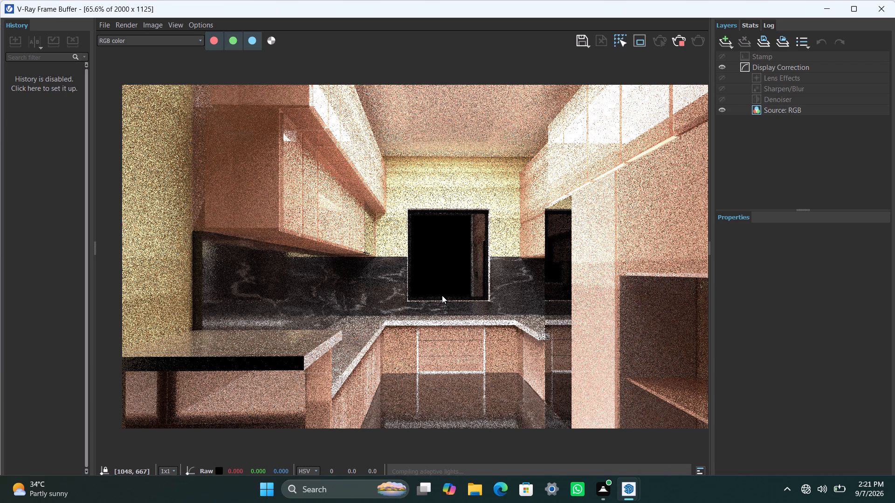
scroll(440, 308, "down", 1)
scroll(440, 308, "up", 1)
scroll(440, 308, "down", 1)
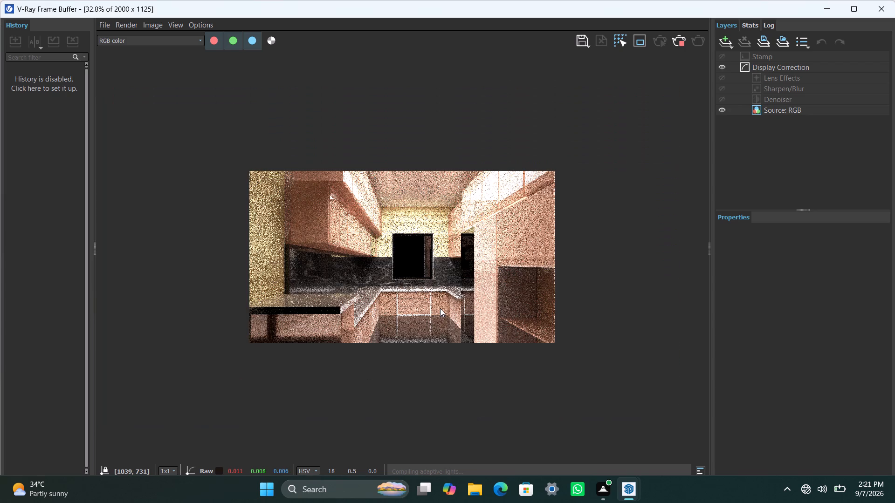
scroll(440, 309, "up", 1)
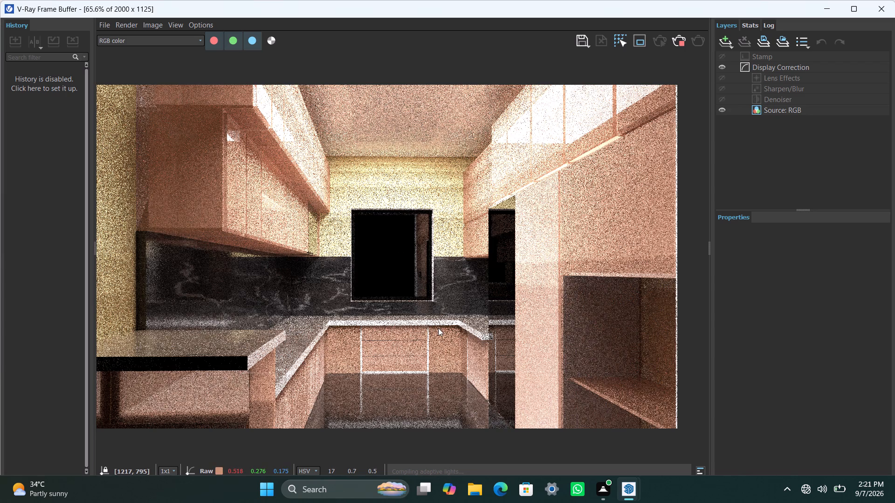
scroll(438, 328, "down", 1)
scroll(439, 327, "up", 1)
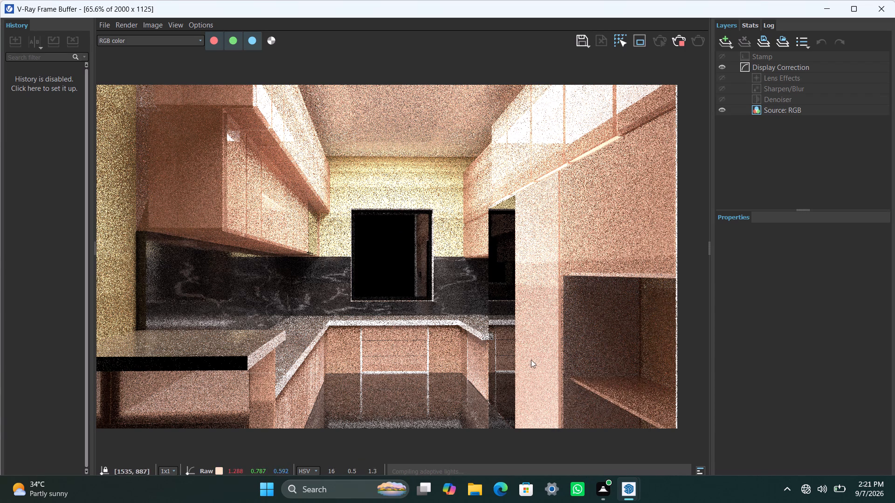
scroll(460, 360, "down", 1)
scroll(460, 360, "up", 1)
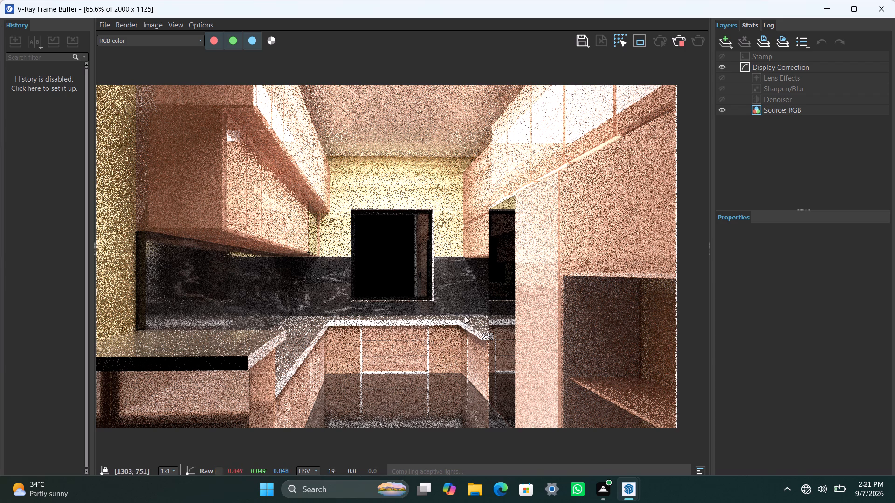
Examine the noise around the window, marble backsplash and counter corner at up to 131.2% zoom, comparing with the full frame.
scroll(476, 325, "up", 1)
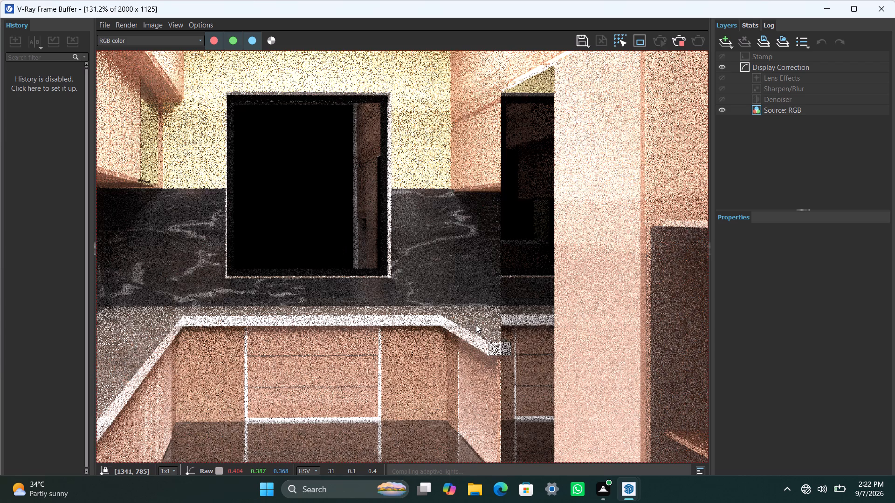
scroll(476, 325, "down", 2)
scroll(476, 325, "up", 1)
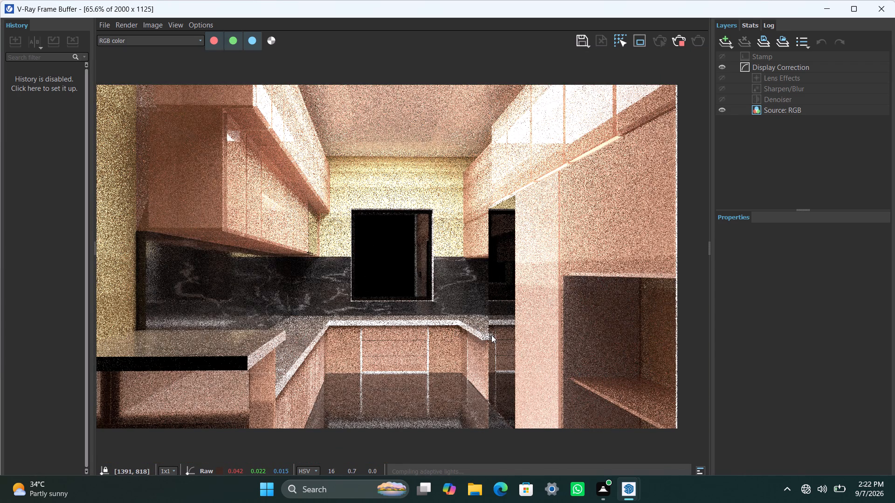
type("g g")
key("space")
key("space")
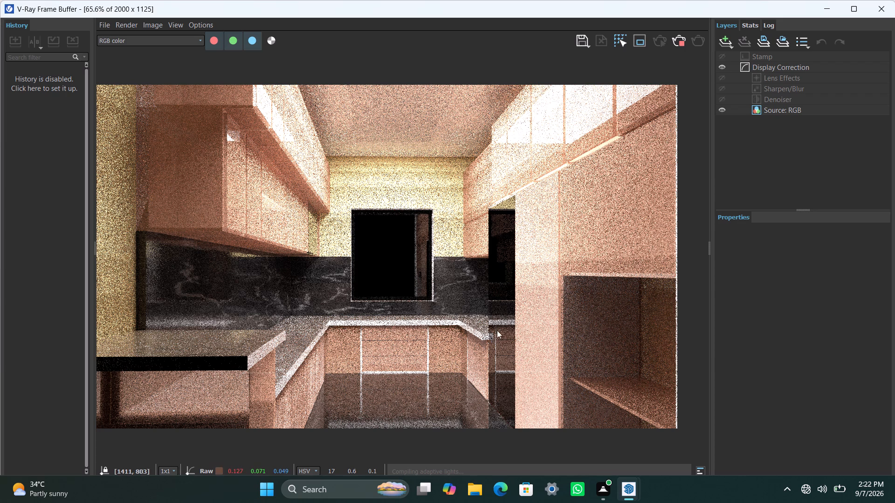
scroll(477, 333, "down", 1)
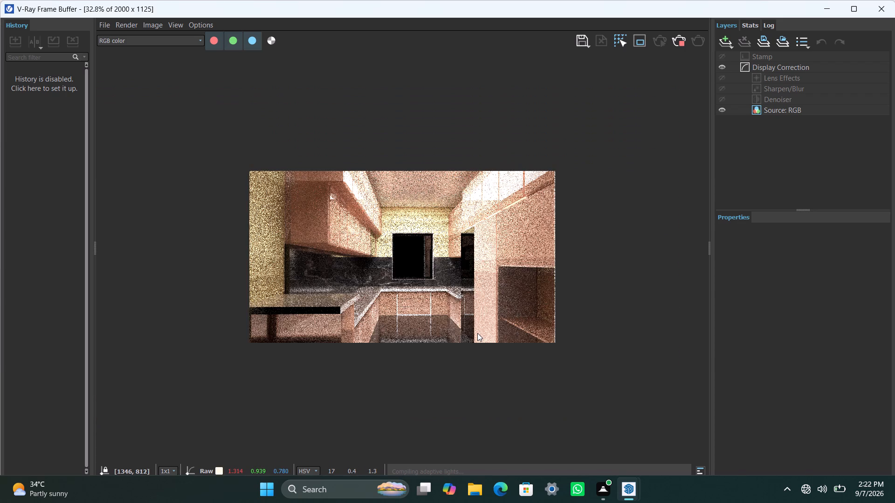
scroll(477, 333, "up", 1)
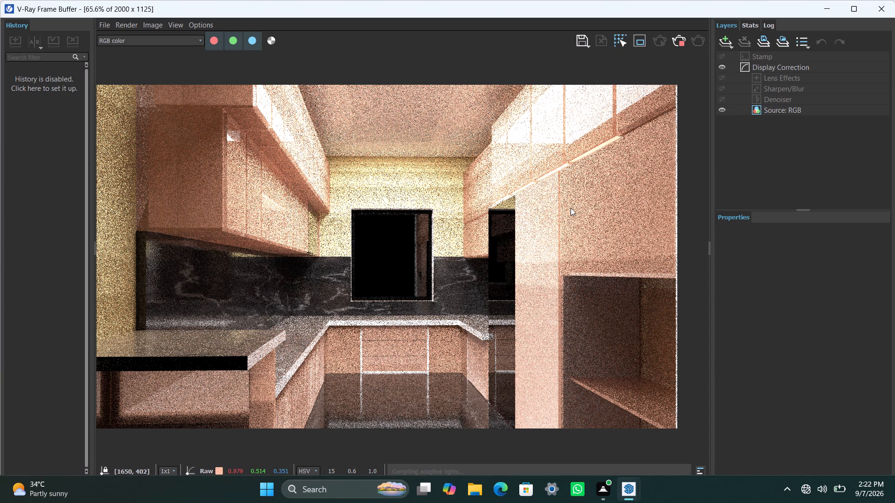
scroll(571, 208, "down", 1)
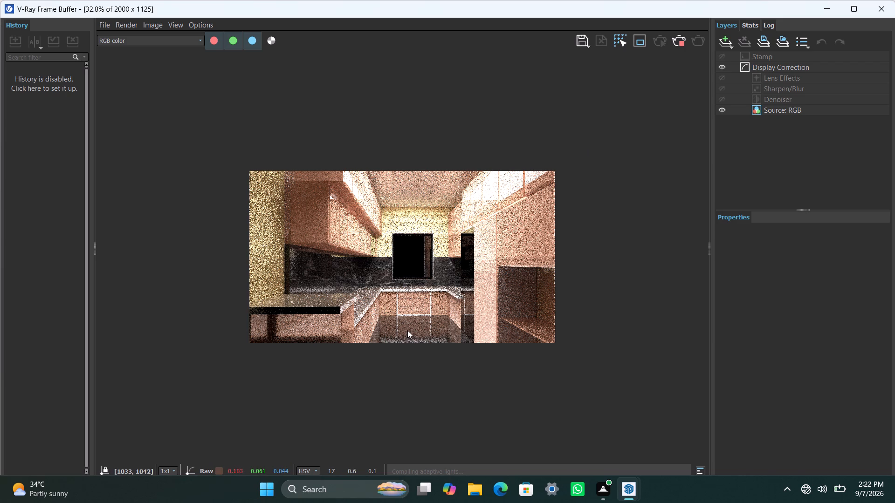
scroll(472, 265, "up", 1)
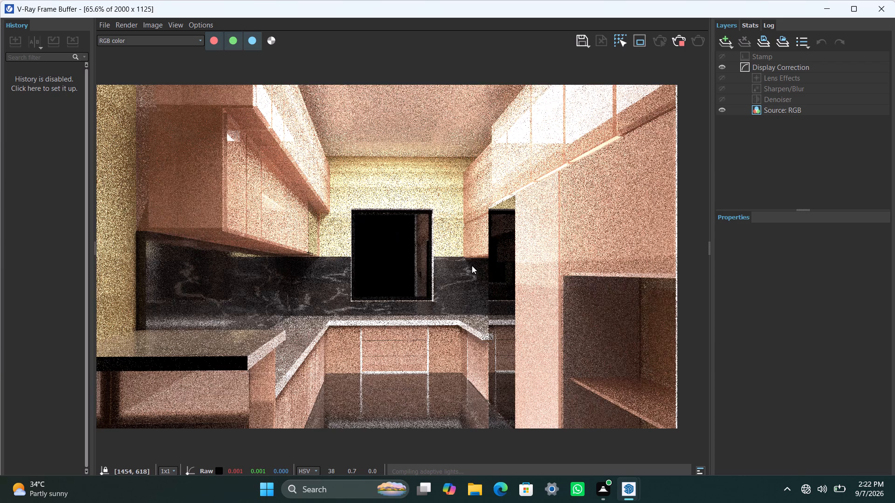
scroll(472, 265, "down", 1)
scroll(472, 265, "up", 1)
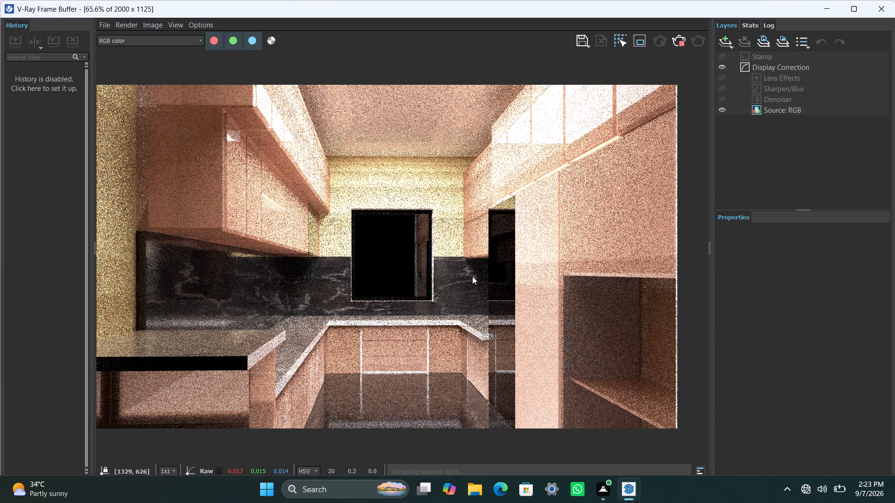
scroll(472, 277, "down", 1)
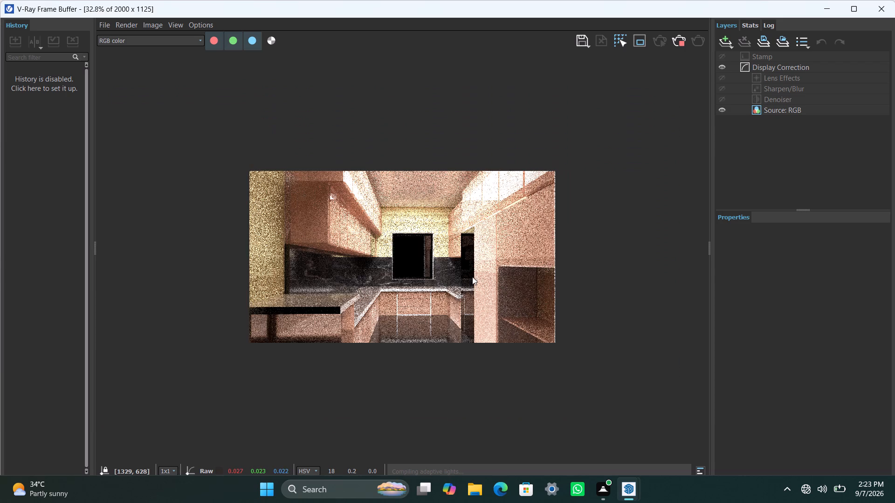
scroll(472, 277, "up", 1)
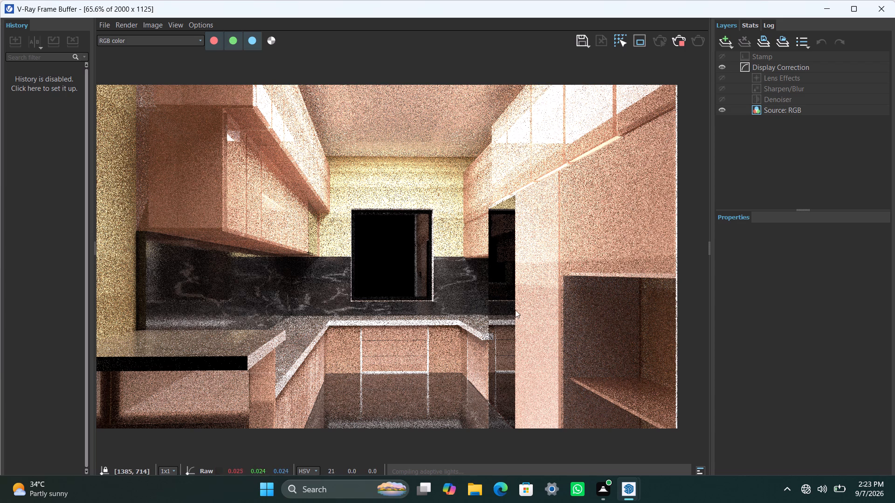
scroll(516, 311, "down", 1)
scroll(516, 311, "up", 1)
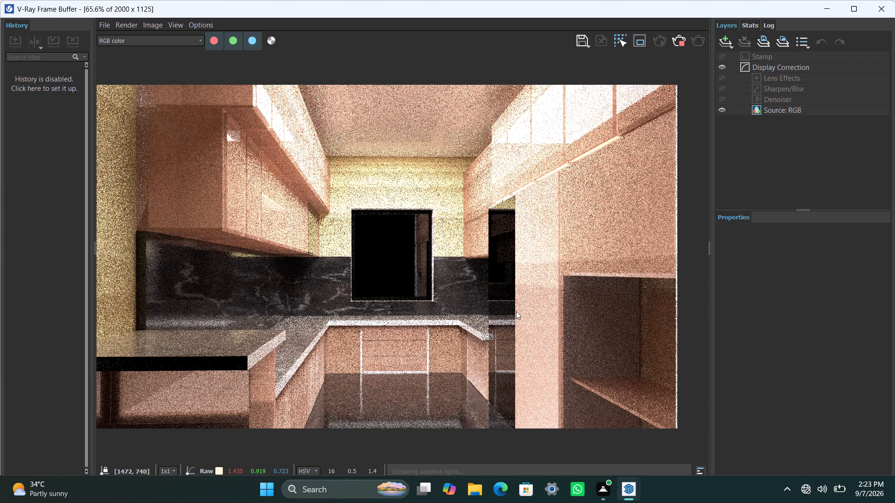
scroll(516, 311, "up", 1)
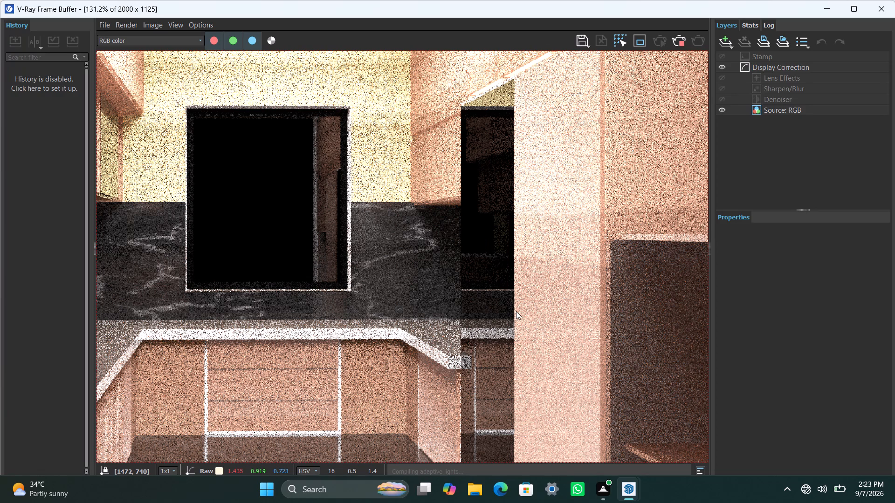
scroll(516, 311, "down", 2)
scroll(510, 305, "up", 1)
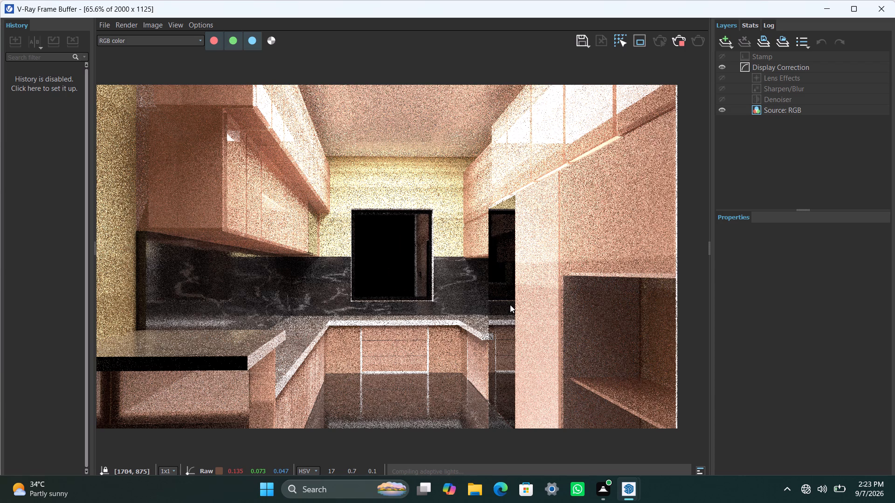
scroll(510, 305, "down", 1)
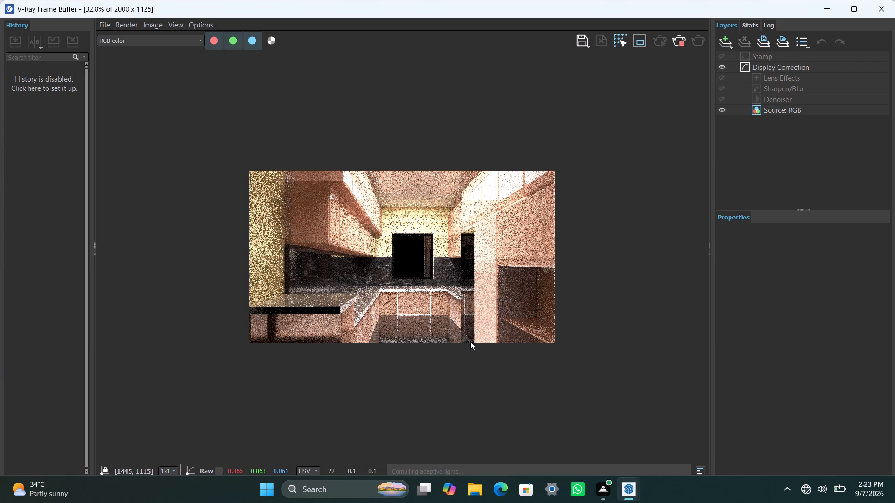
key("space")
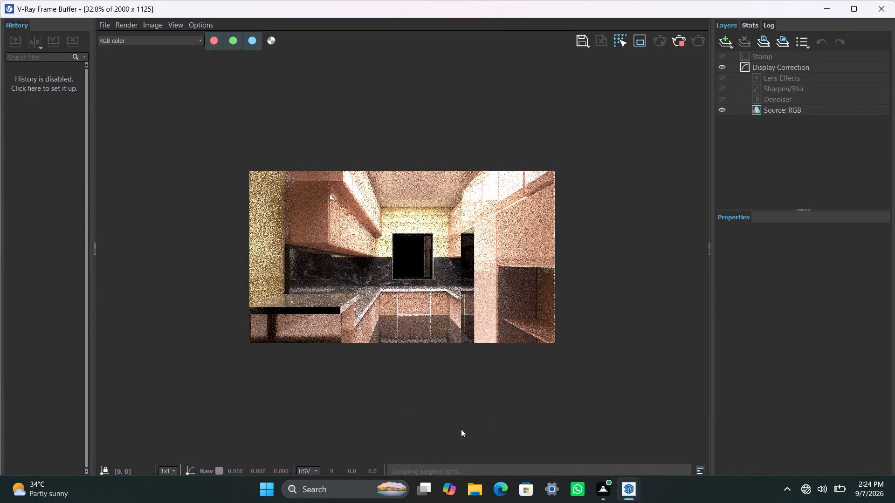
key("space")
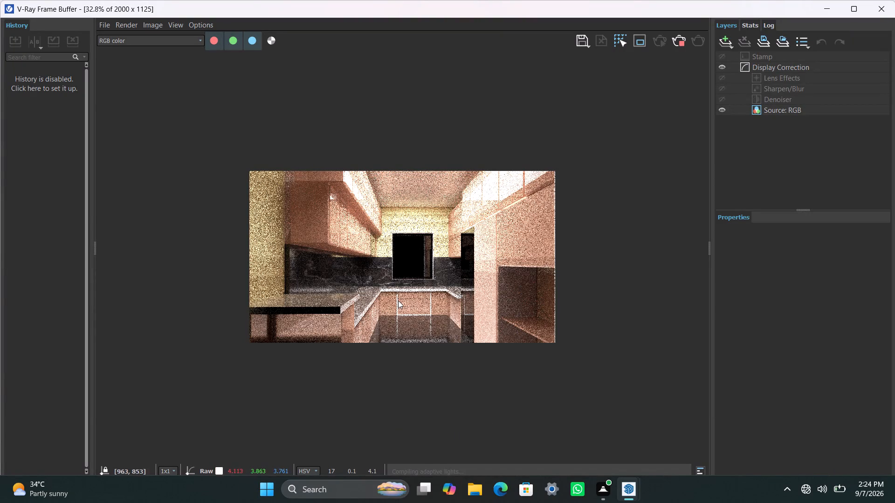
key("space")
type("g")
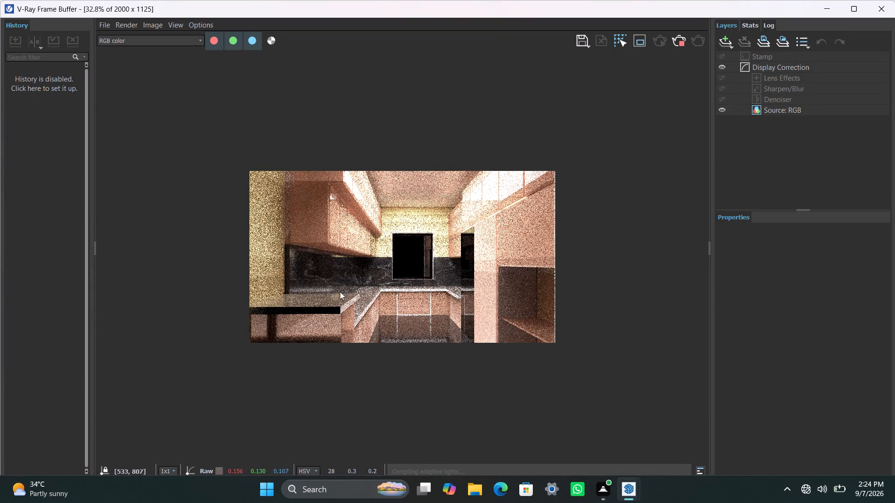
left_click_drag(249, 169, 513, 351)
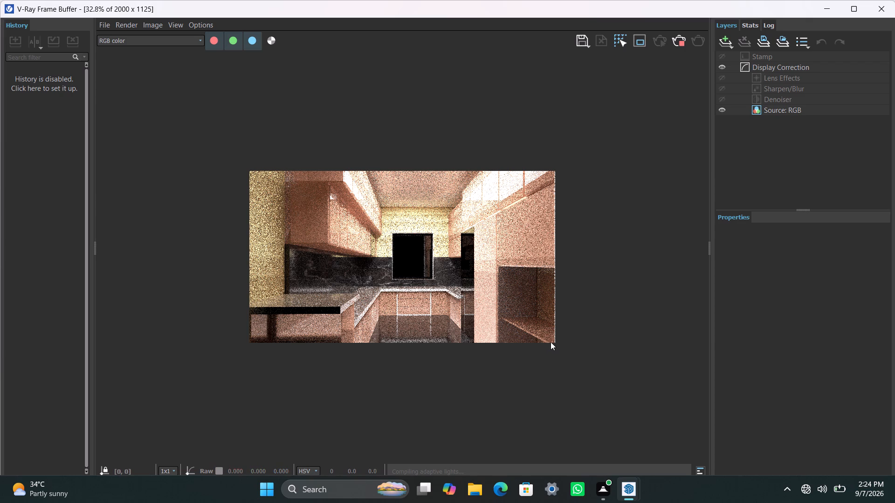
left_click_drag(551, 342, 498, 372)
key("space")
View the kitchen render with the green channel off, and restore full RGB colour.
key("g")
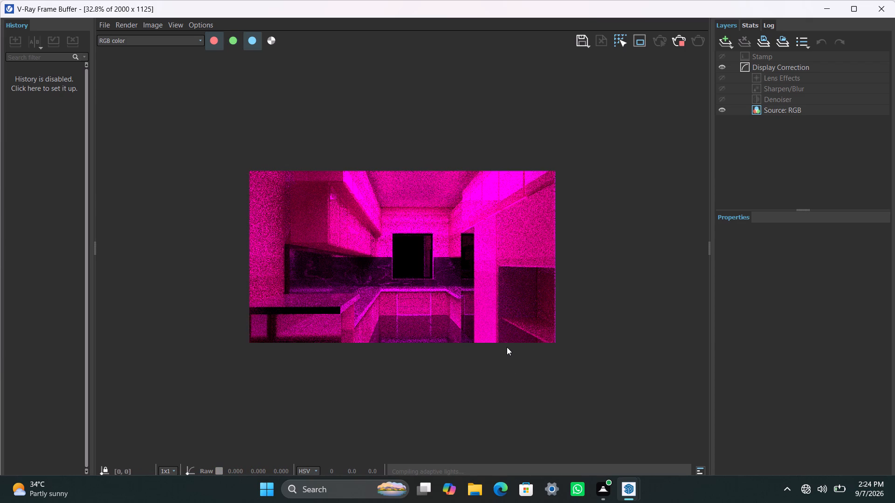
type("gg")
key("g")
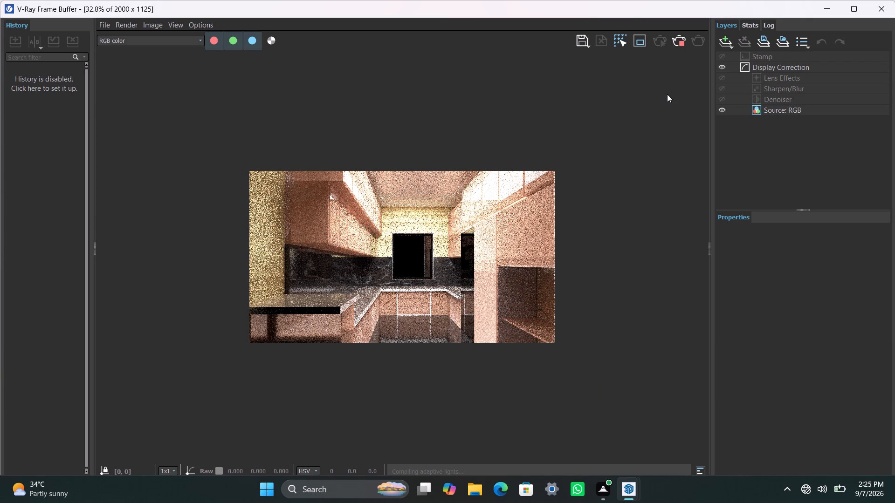
Abort the running render of the kitchen and restart interactive rendering.
left_click(678, 44)
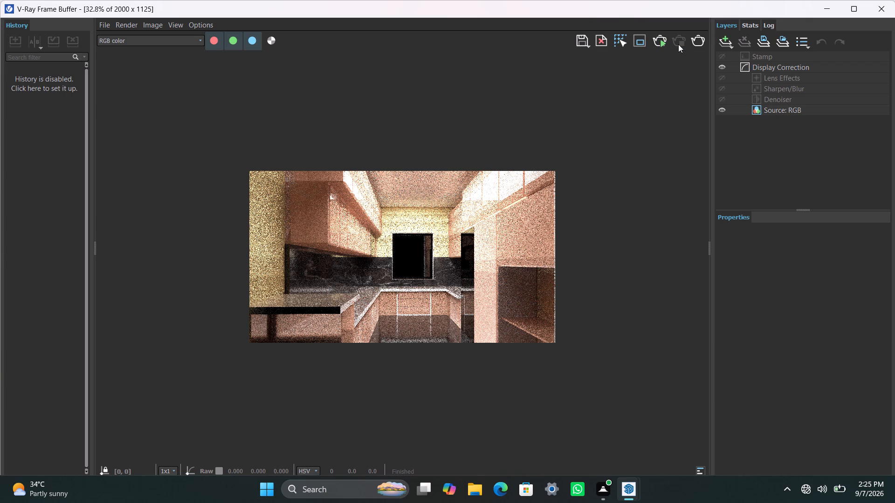
left_click(664, 43)
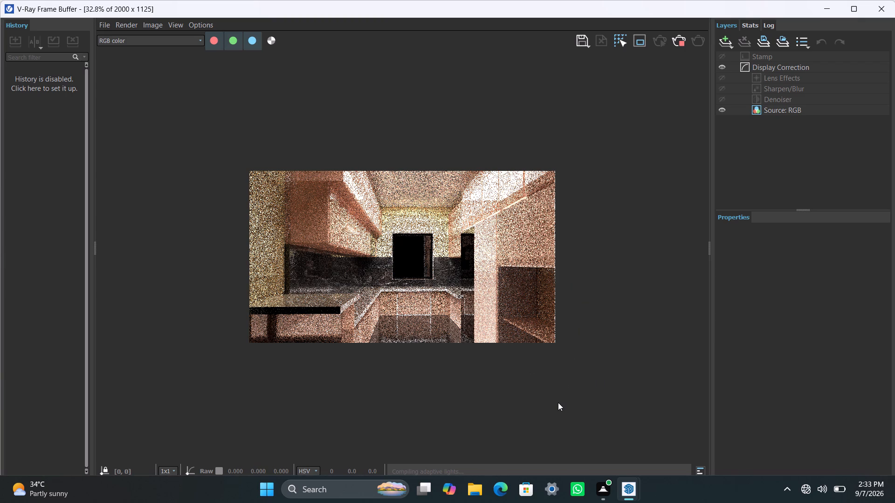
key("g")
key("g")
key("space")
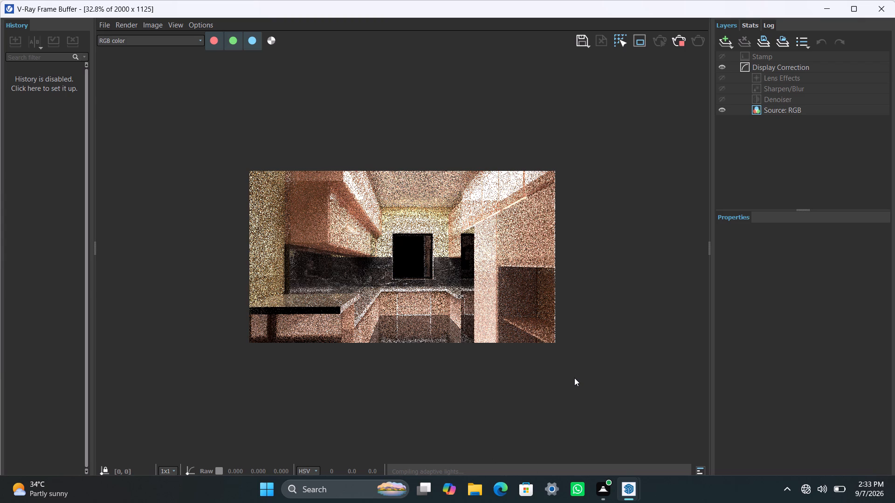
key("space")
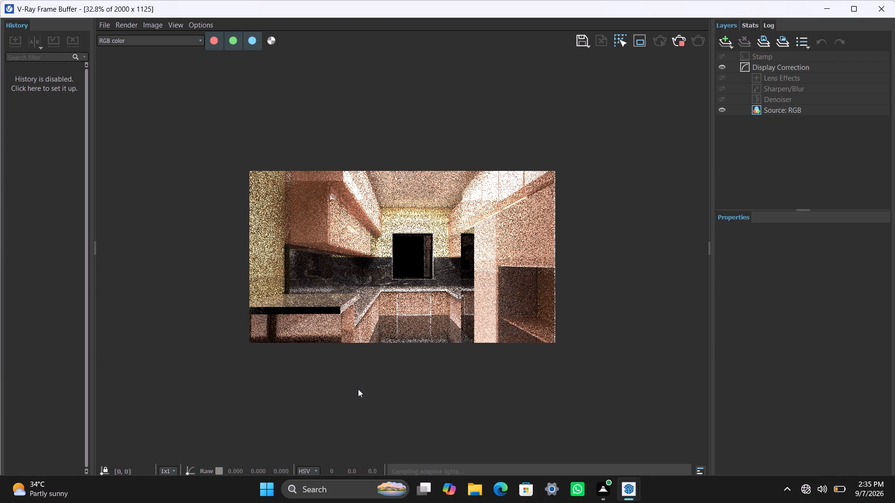
Examine the noise in the restarted kitchen render, alternating between the full frame and 65.6% zoom.
scroll(358, 389, "up", 1)
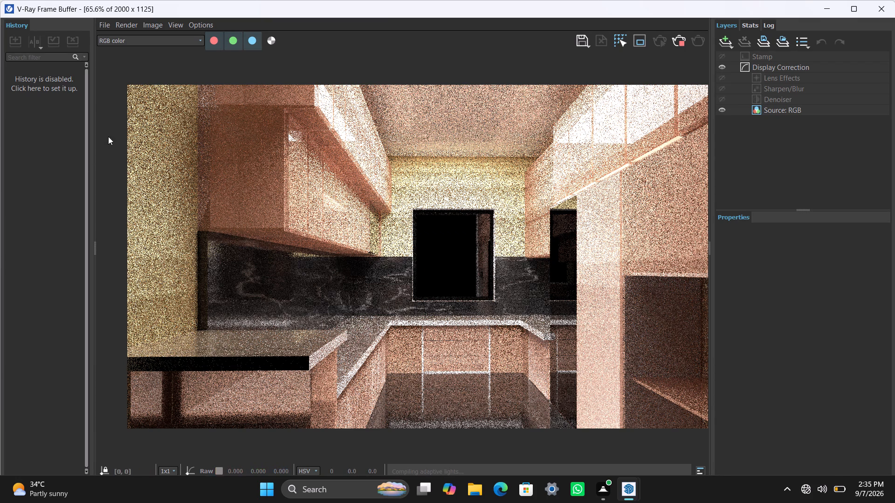
left_click(128, 27)
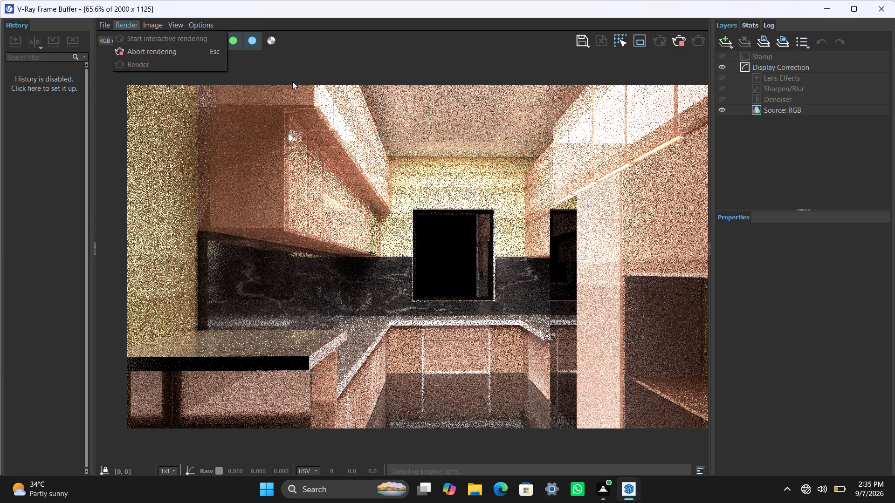
left_click(297, 67)
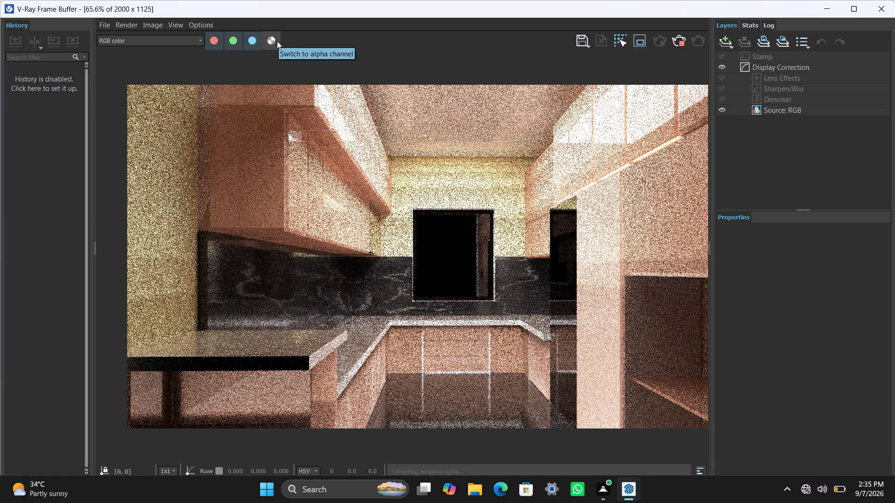
scroll(290, 297, "down", 2)
scroll(290, 298, "up", 1)
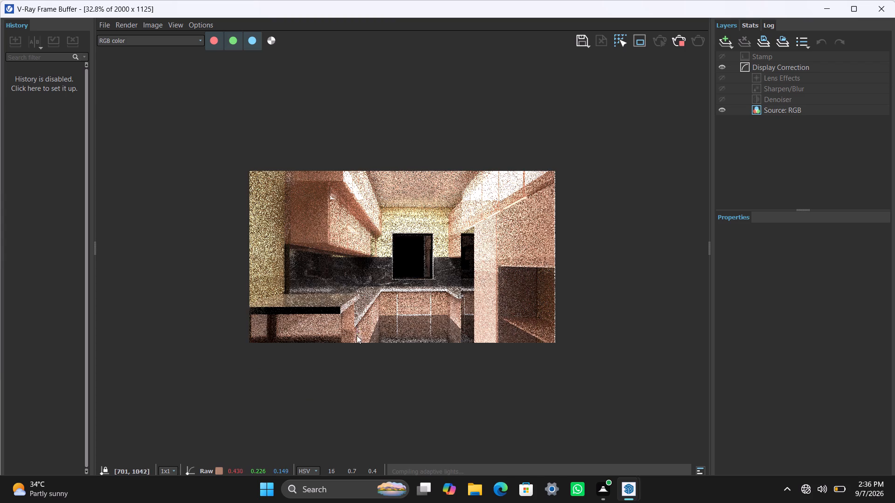
scroll(357, 335, "down", 1)
scroll(357, 334, "up", 2)
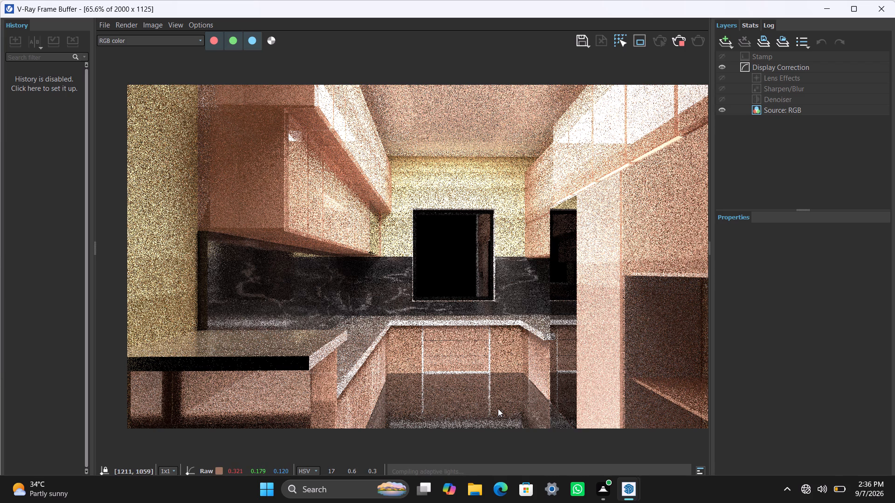
scroll(497, 408, "down", 1)
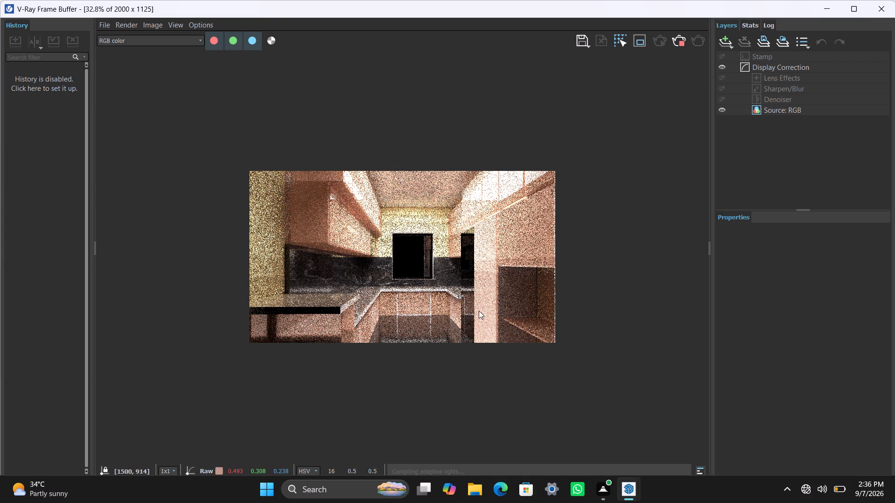
scroll(479, 311, "up", 1)
scroll(477, 313, "down", 1)
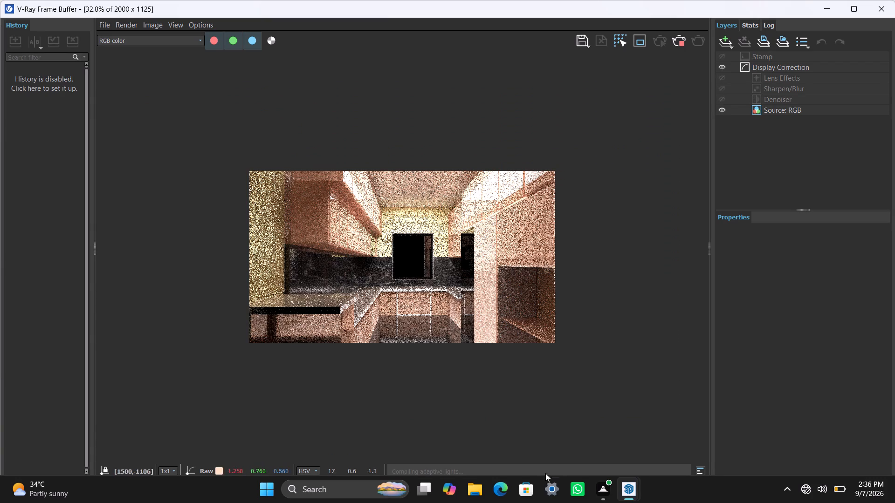
Review the V-Ray log's messages from the current and earlier interactive render sessions, and return to the kitchen render.
left_click(695, 469)
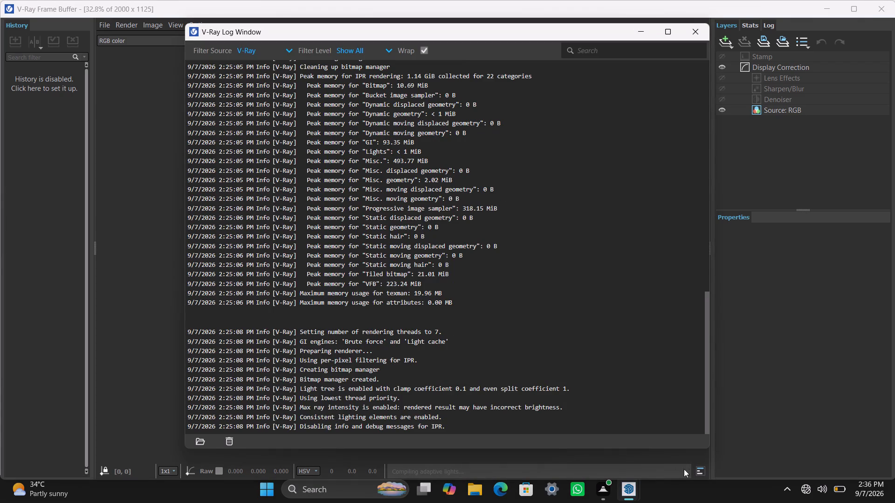
left_click(669, 469)
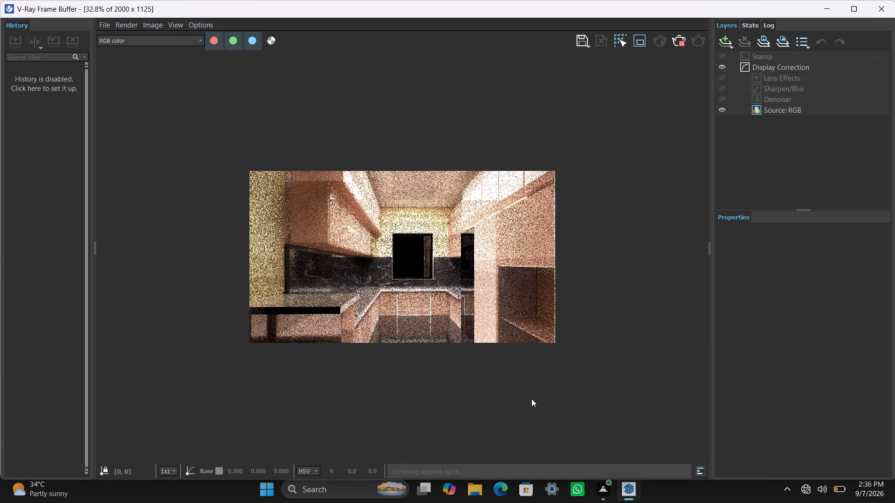
left_click(701, 470)
scroll(569, 398, "down", 3)
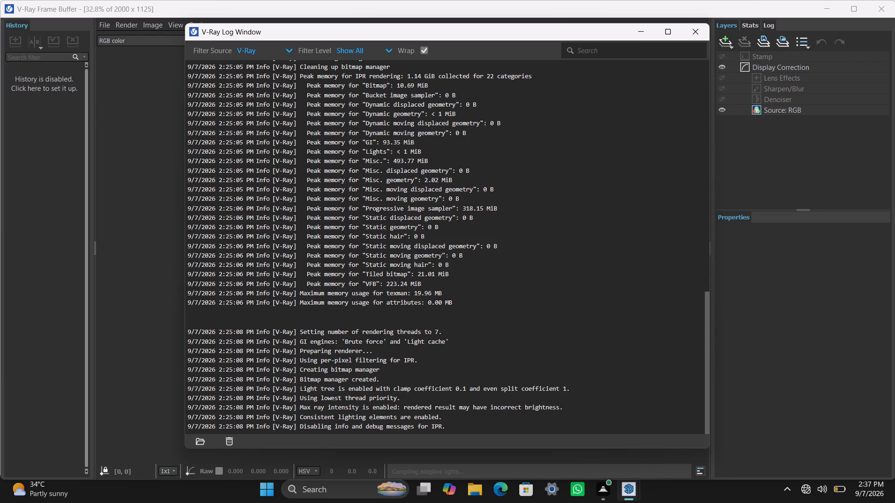
scroll(561, 392, "down", 3)
scroll(559, 400, "up", 2)
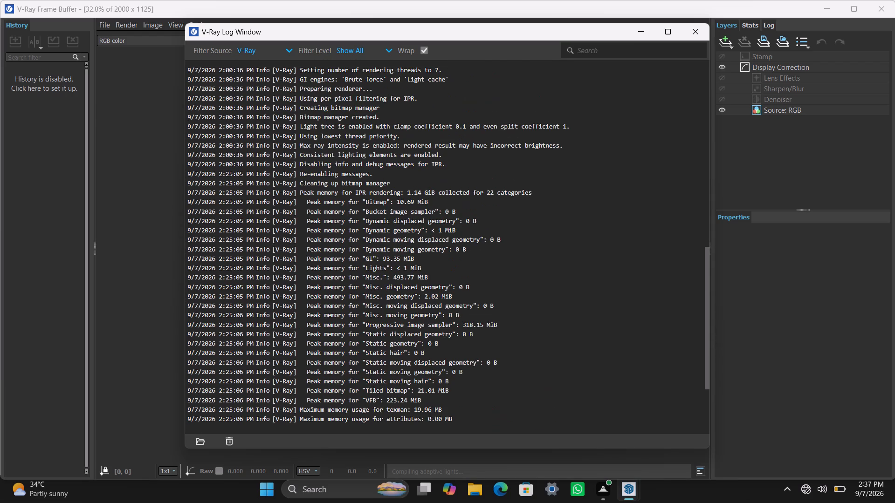
scroll(559, 400, "up", 9)
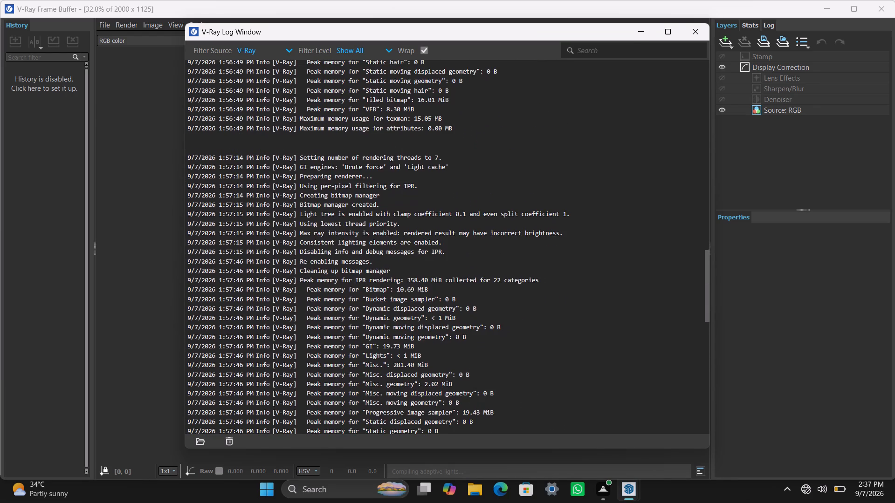
scroll(549, 364, "up", 9)
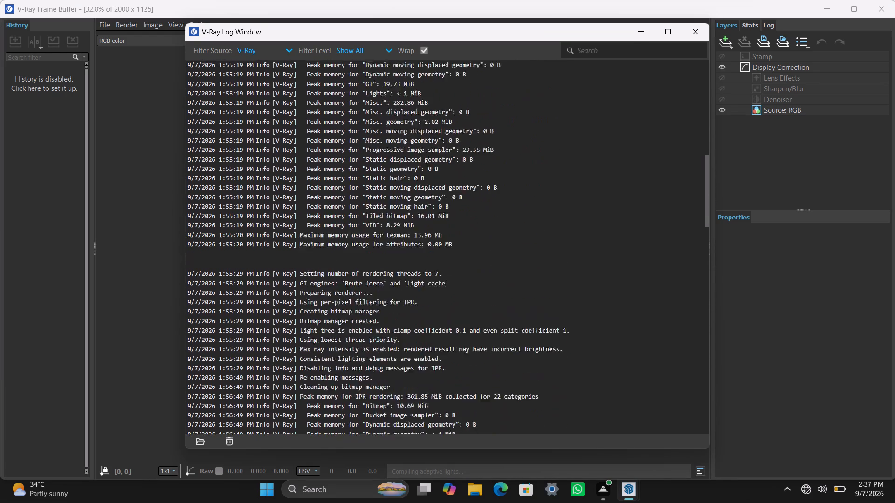
scroll(549, 363, "up", 1)
scroll(549, 363, "down", 13)
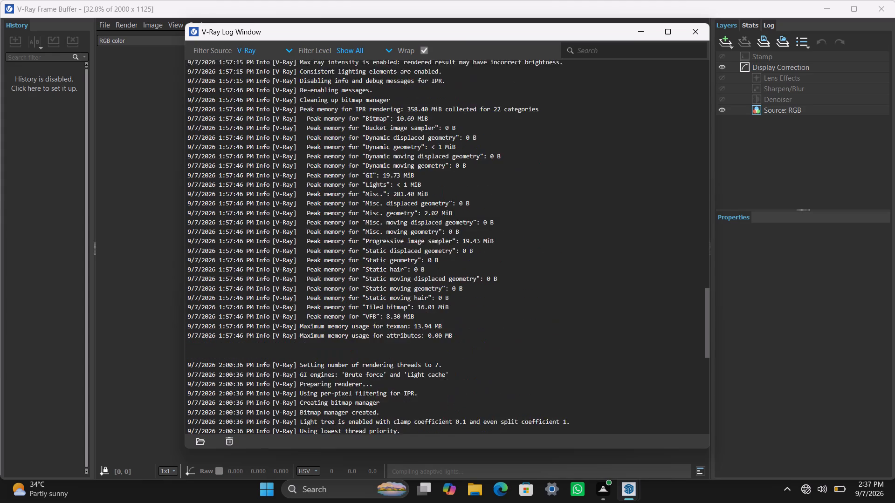
scroll(549, 365, "down", 15)
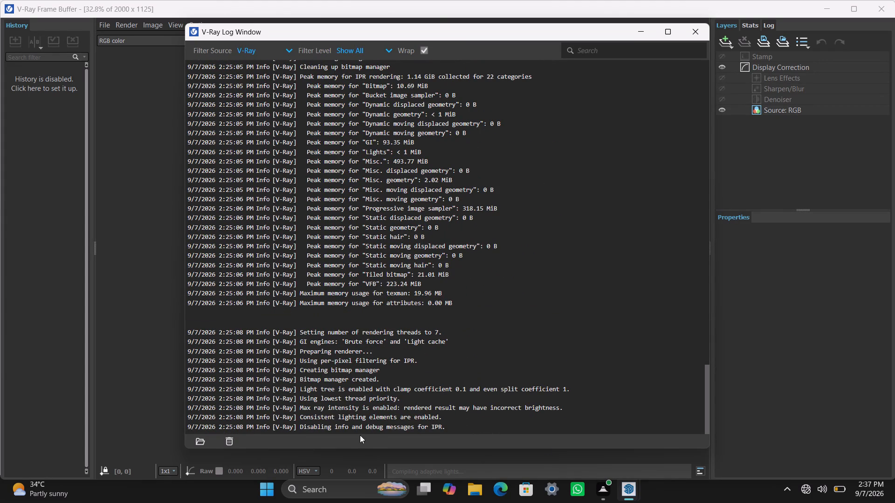
left_click(682, 468)
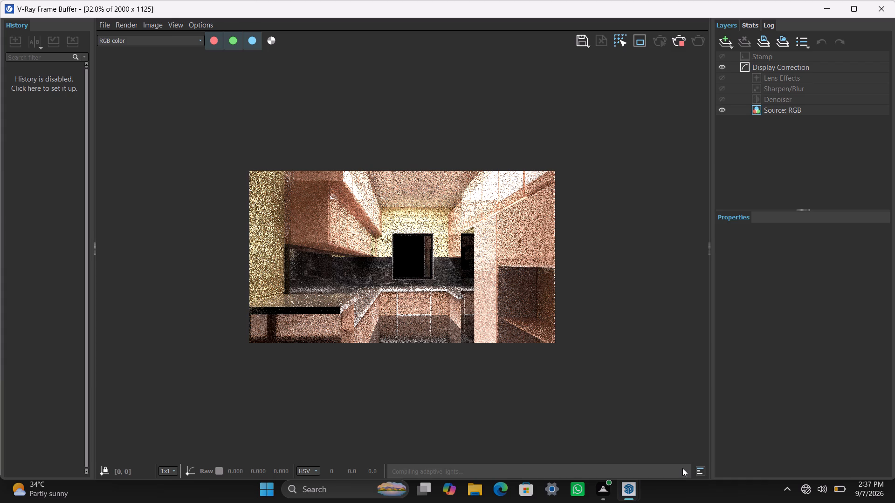
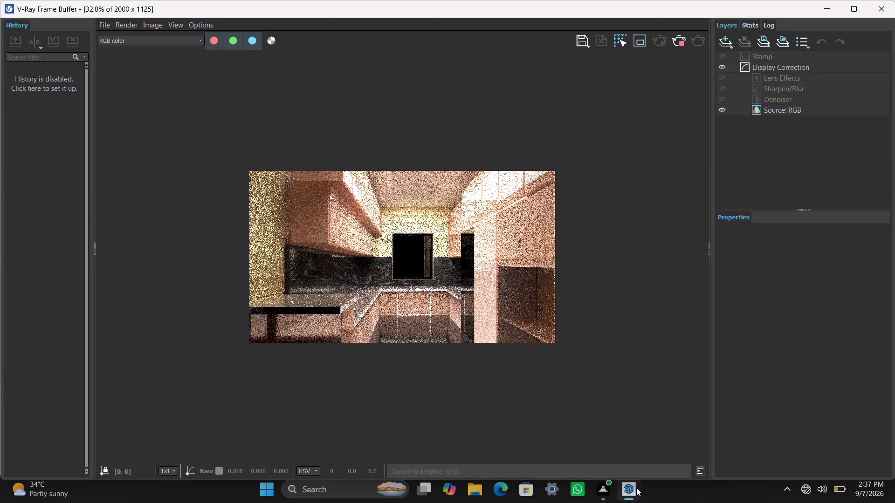
Stop the running interactive render of the kitchen, and put away the frame buffer and the V-Ray log.
left_click(685, 44)
left_click(822, 10)
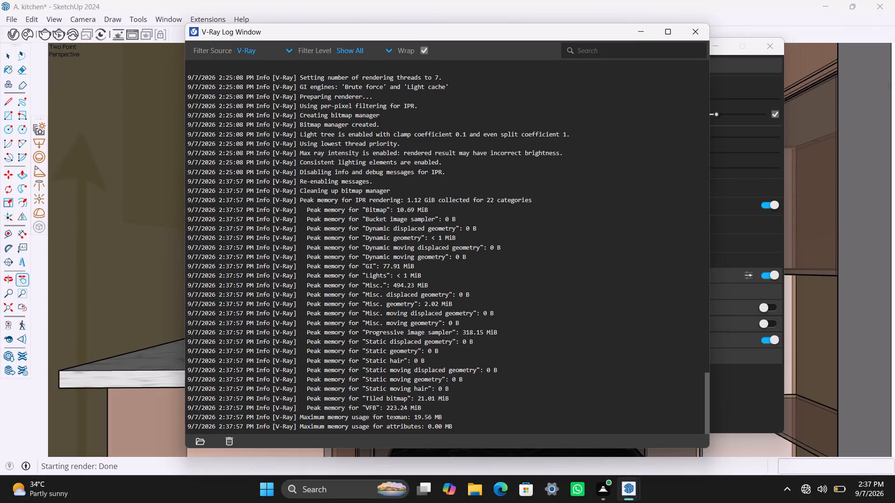
left_click(686, 31)
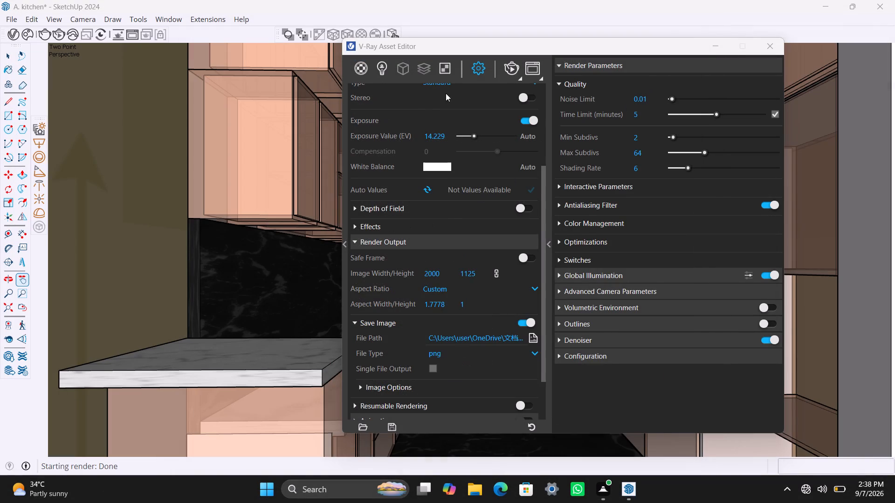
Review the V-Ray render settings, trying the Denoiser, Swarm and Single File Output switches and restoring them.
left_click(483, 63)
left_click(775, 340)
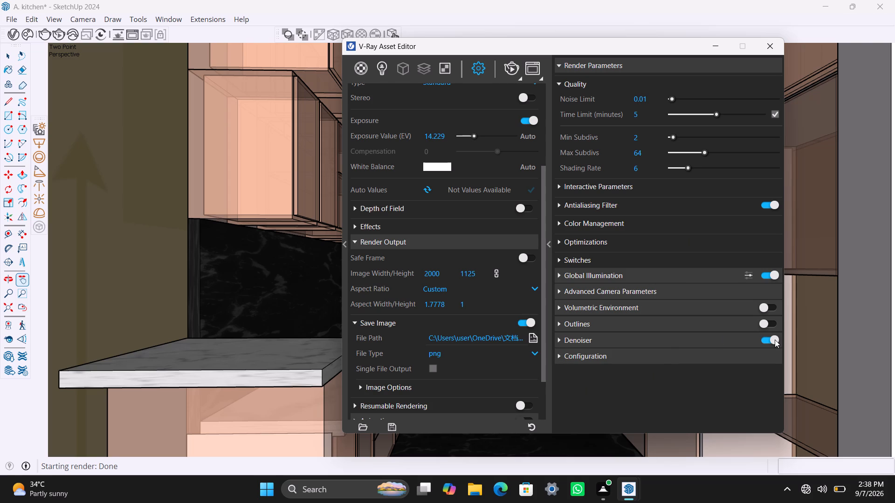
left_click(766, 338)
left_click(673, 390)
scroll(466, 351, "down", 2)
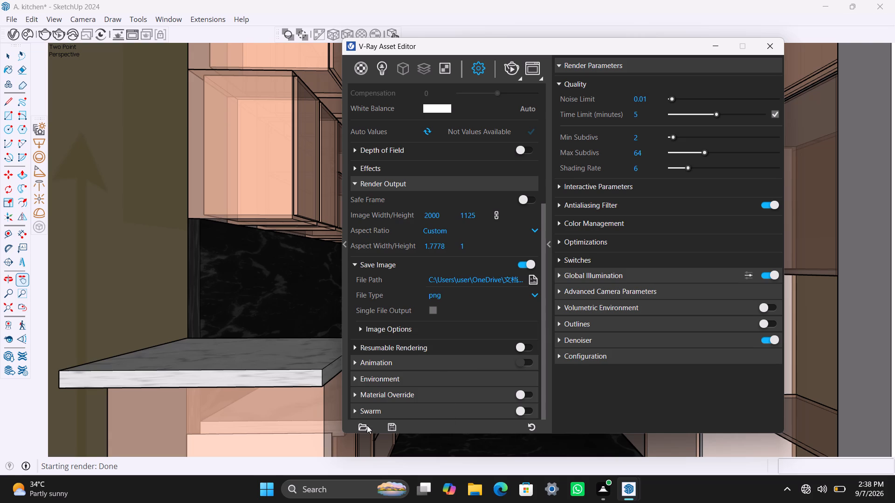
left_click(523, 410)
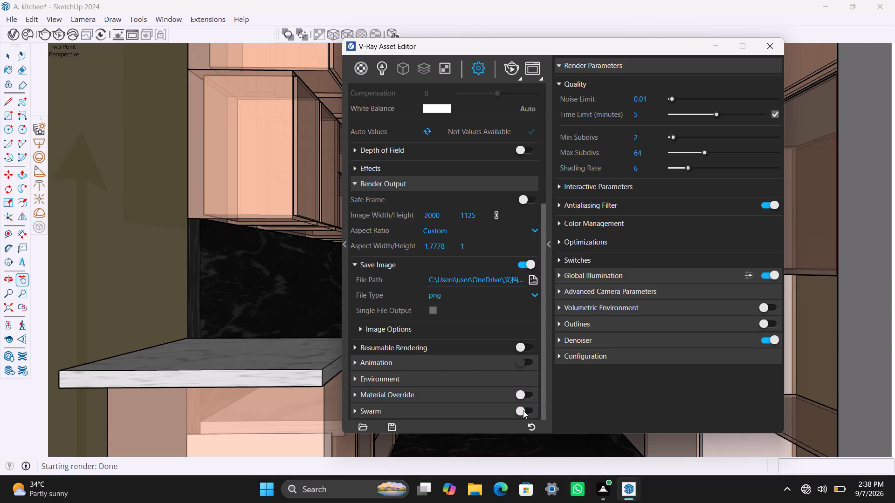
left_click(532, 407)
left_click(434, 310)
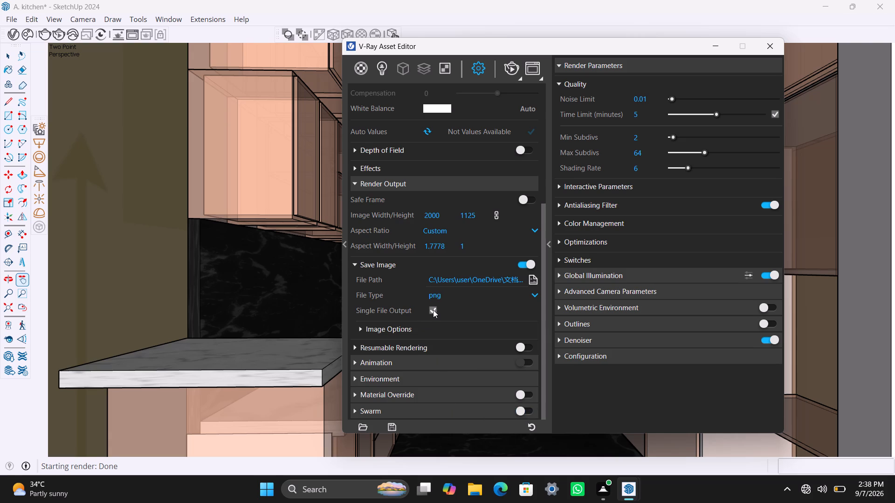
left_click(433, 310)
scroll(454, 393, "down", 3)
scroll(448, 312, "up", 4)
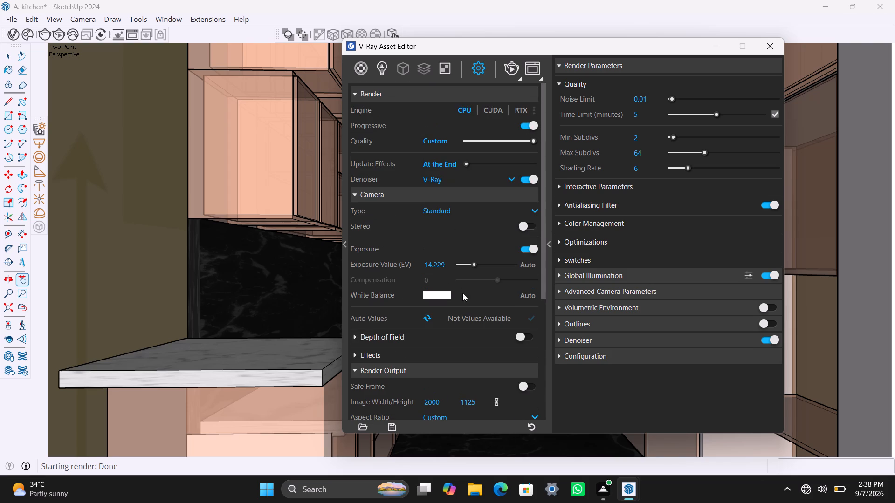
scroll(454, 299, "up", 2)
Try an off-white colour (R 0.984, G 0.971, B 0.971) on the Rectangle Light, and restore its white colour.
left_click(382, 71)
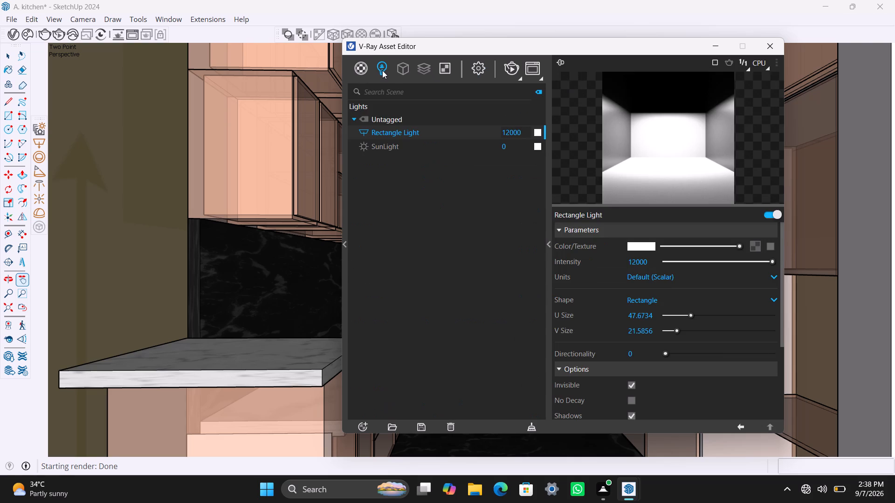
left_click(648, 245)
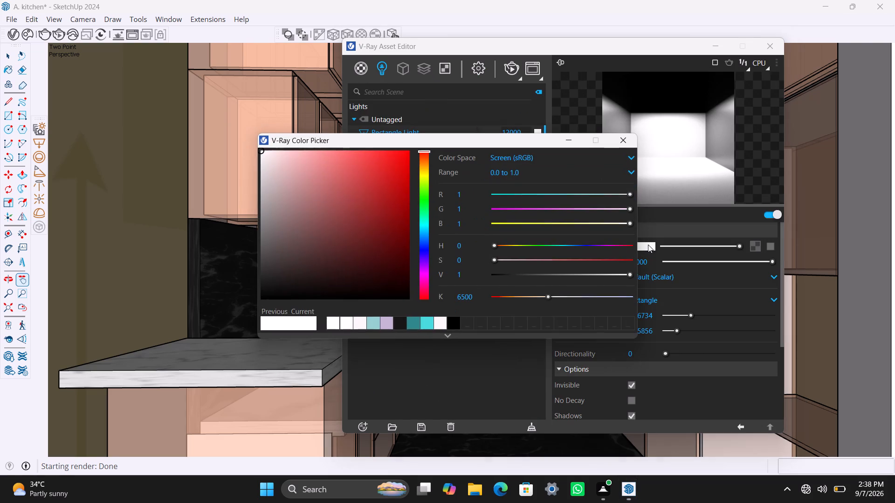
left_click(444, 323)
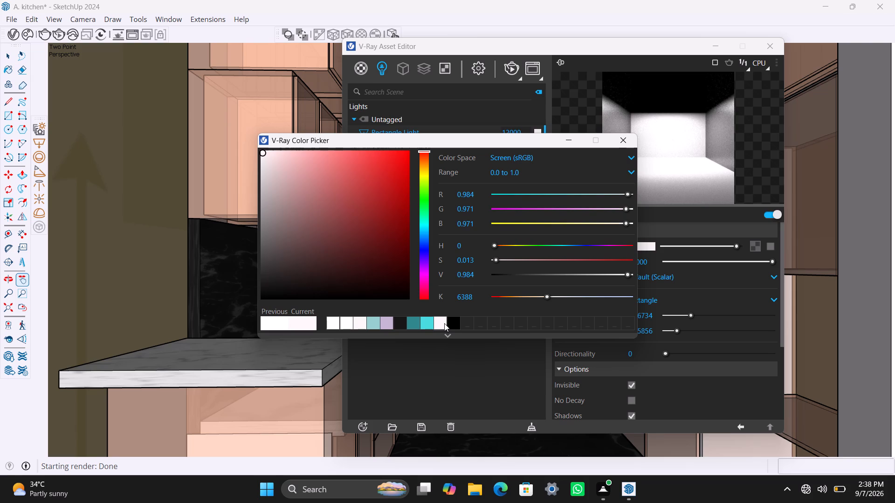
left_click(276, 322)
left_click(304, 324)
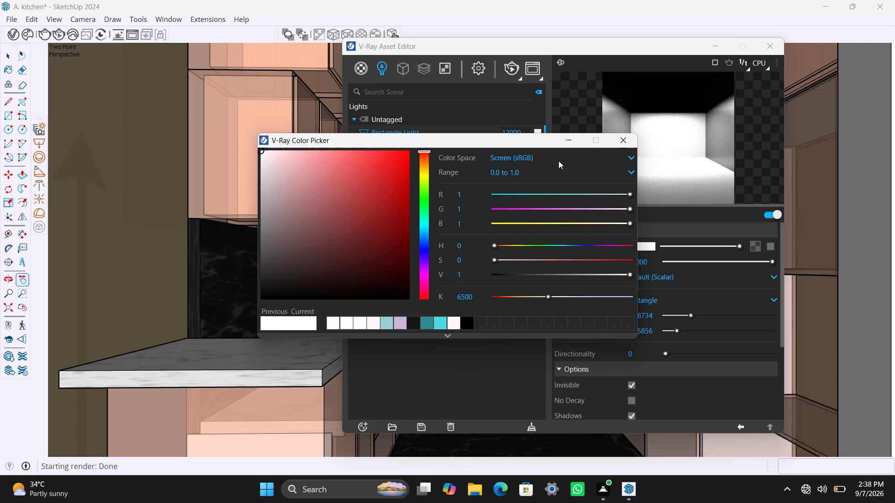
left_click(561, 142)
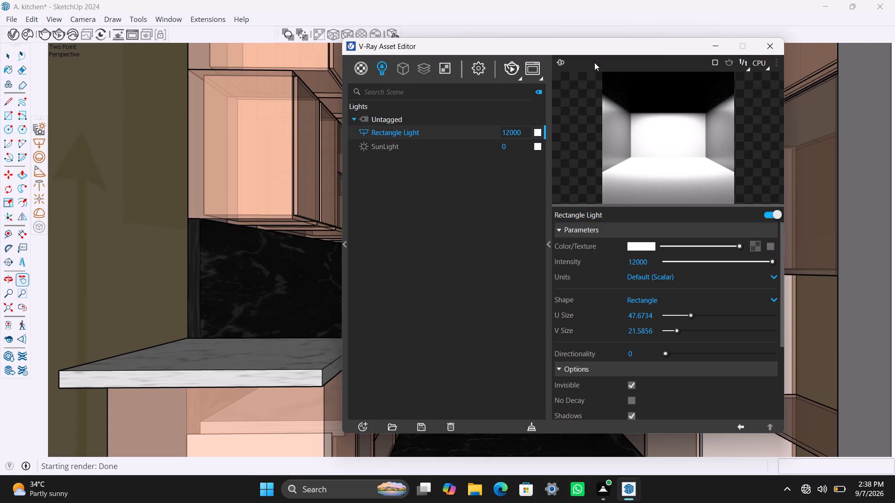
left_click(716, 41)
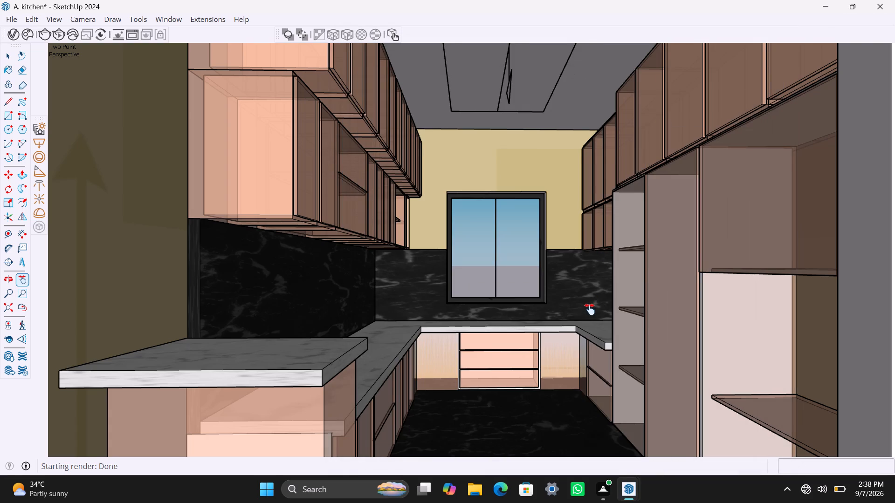
Reframe the two-point perspective tighter along the kitchen aisle, keeping the window wall, the countertop end and the tall shelving in view.
scroll(590, 309, "down", 8)
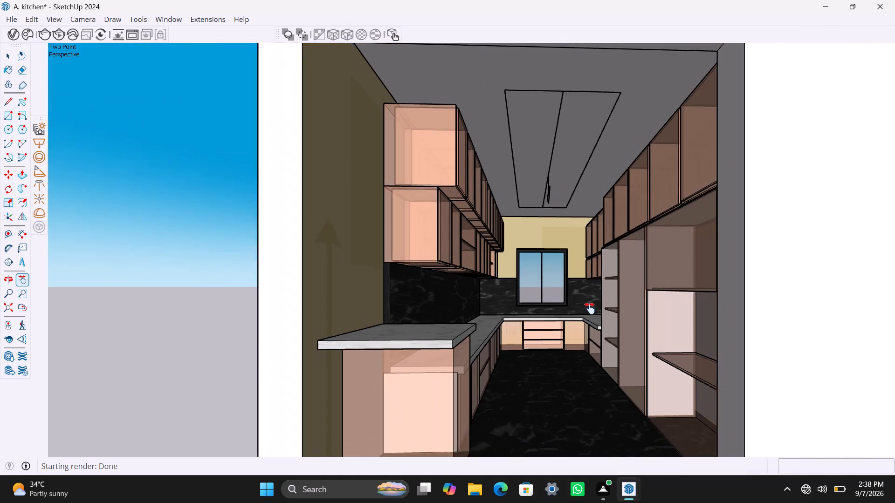
scroll(590, 308, "down", 2)
scroll(589, 306, "up", 2)
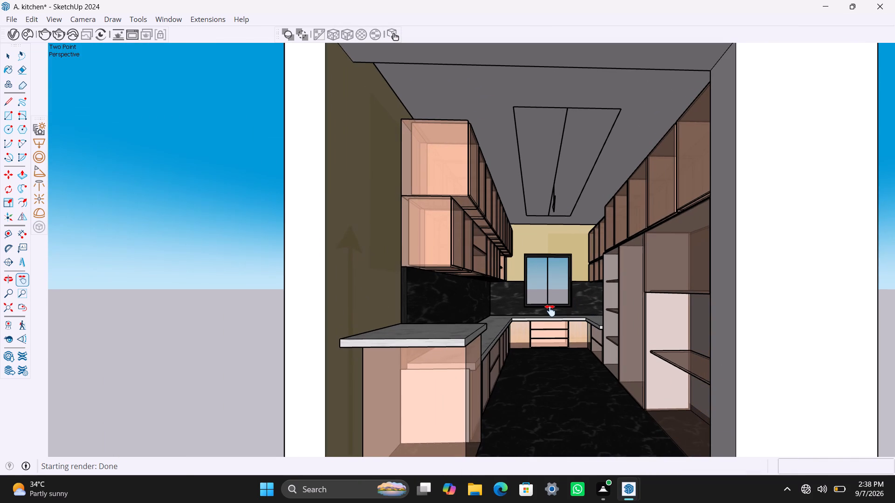
middle_click_drag(550, 311, 470, 310, "shift")
scroll(471, 309, "up", 4)
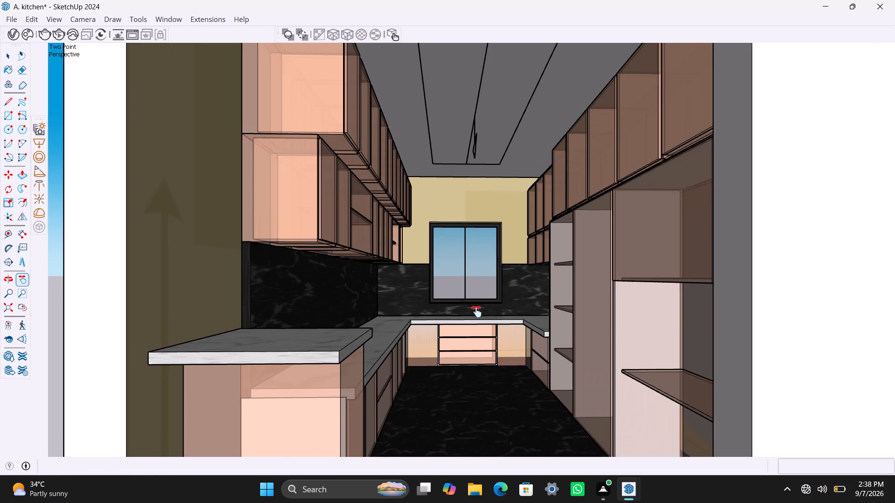
scroll(476, 312, "up", 1)
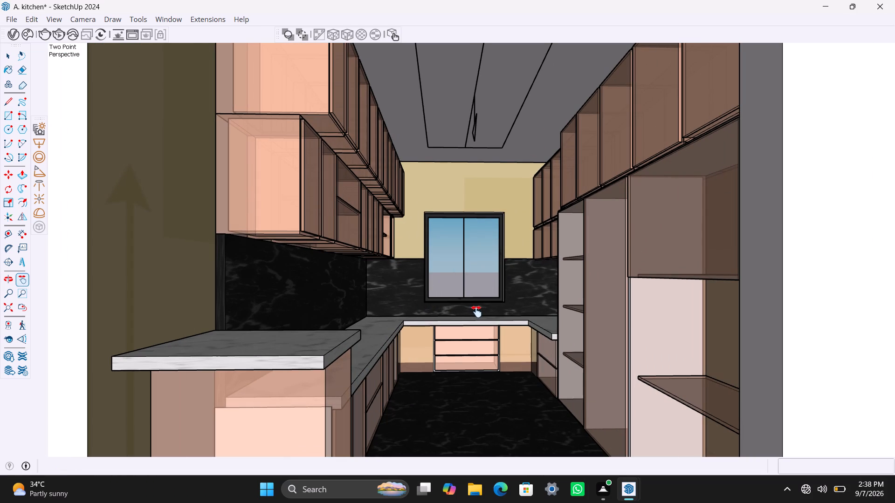
scroll(475, 312, "up", 1)
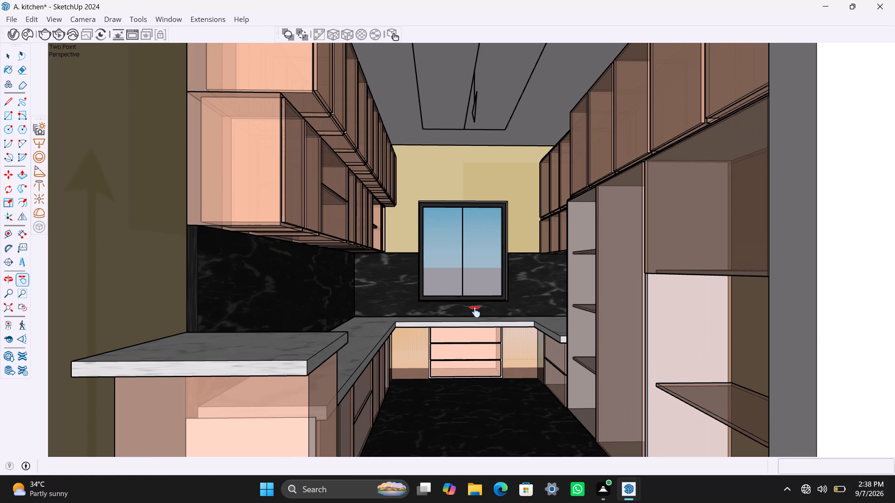
scroll(475, 312, "up", 2)
middle_click_drag(475, 311, 486, 306, "shift")
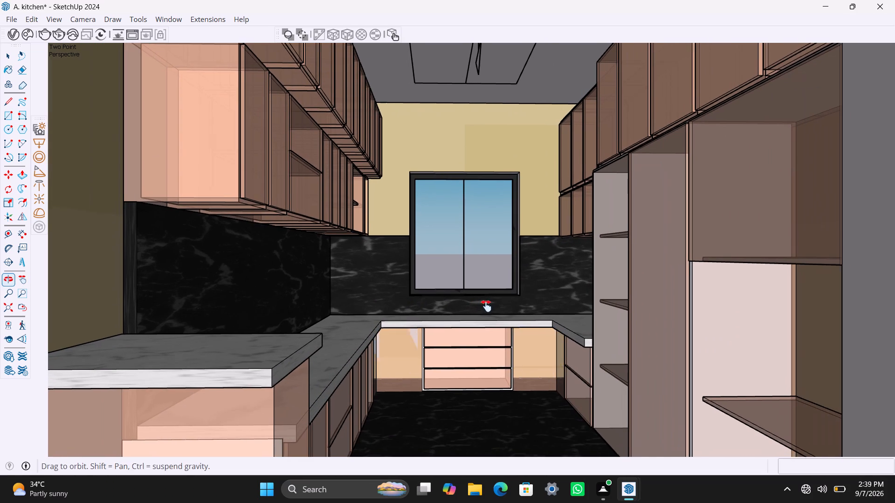
middle_click_drag(486, 306, 520, 305, "shift")
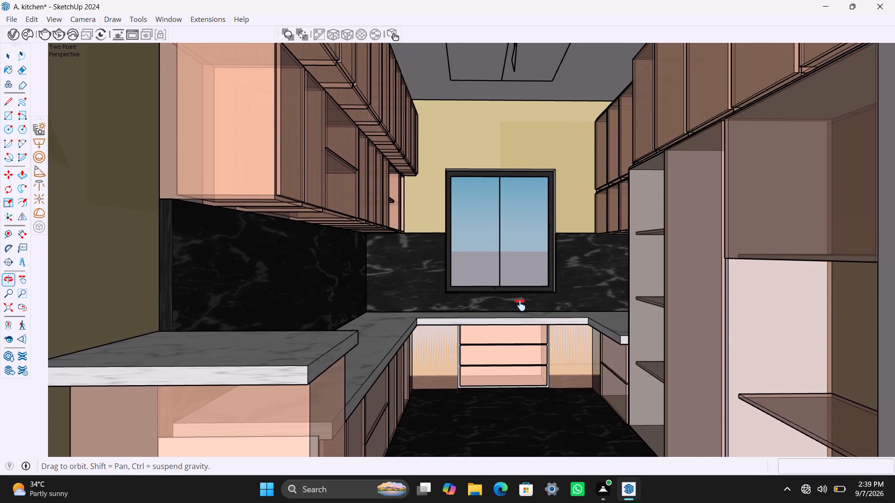
middle_click_drag(520, 305, 535, 311, "shift")
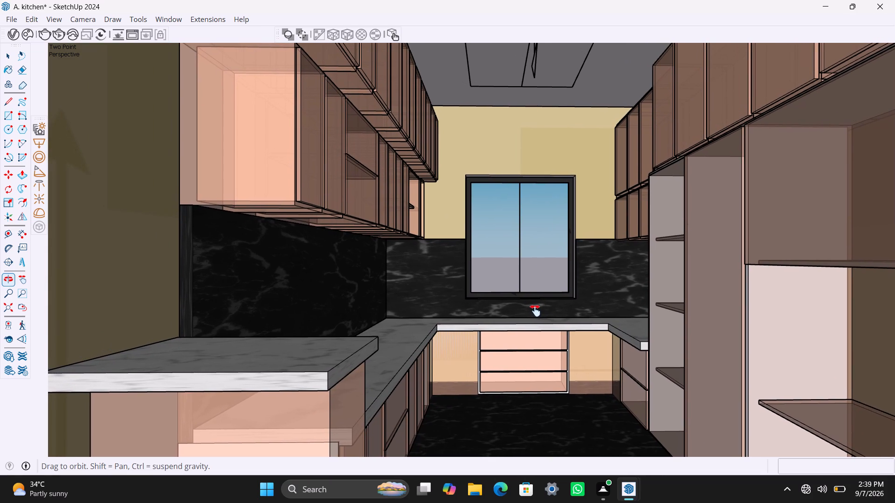
middle_click_drag(535, 311, 536, 311, "shift")
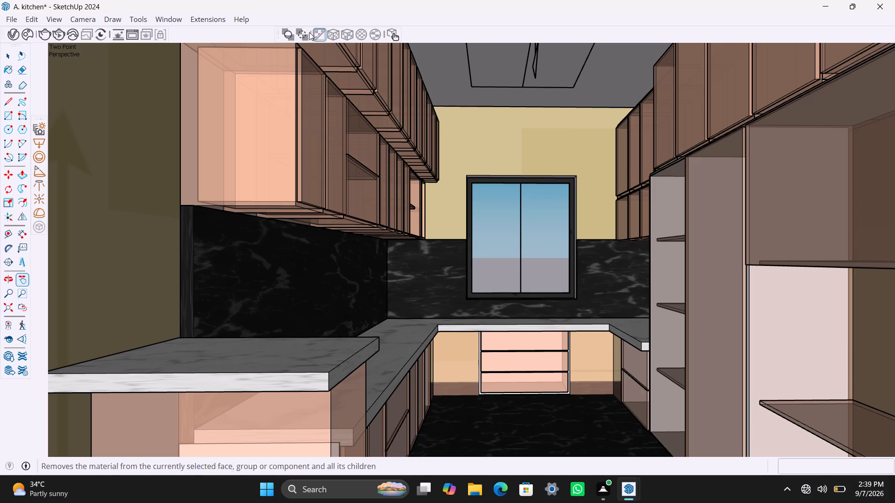
Start a non-interactive V-Ray render of the reframed kitchen view.
left_click(43, 30)
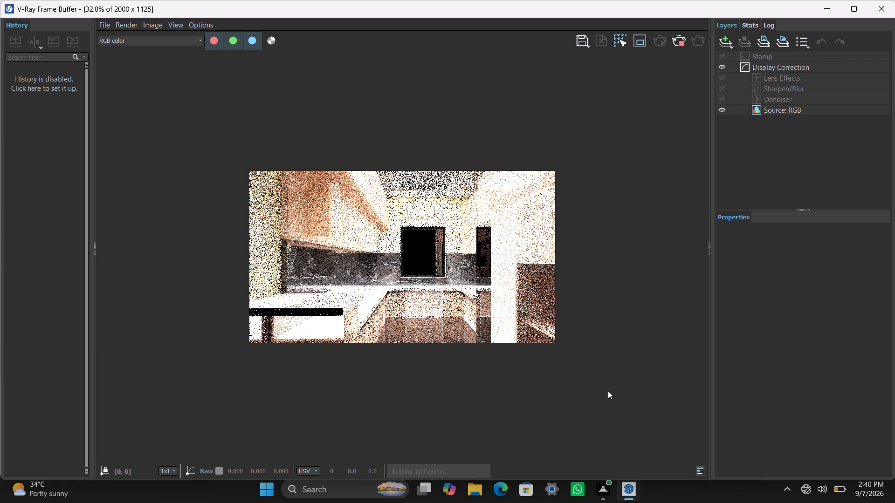
Examine the kitchen render's noise as the light cache builds, comparing the full frame with 65.6% zoom.
scroll(603, 390, "down", 1)
scroll(603, 390, "up", 1)
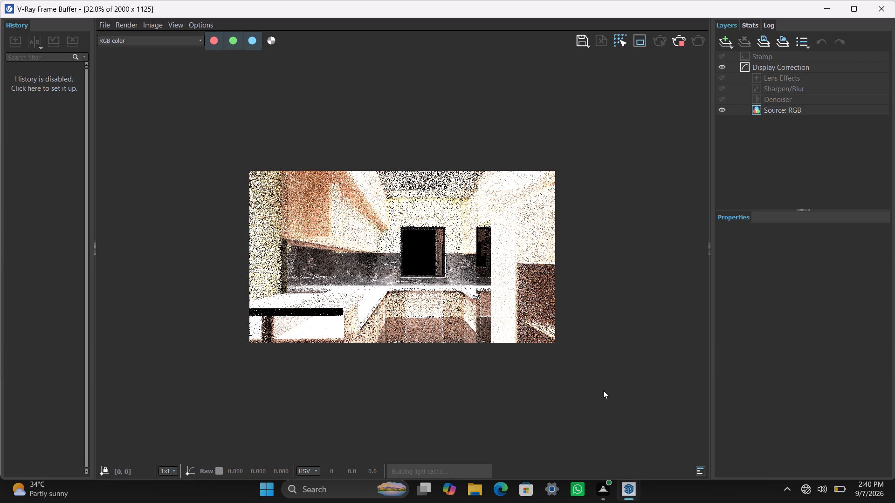
key("space")
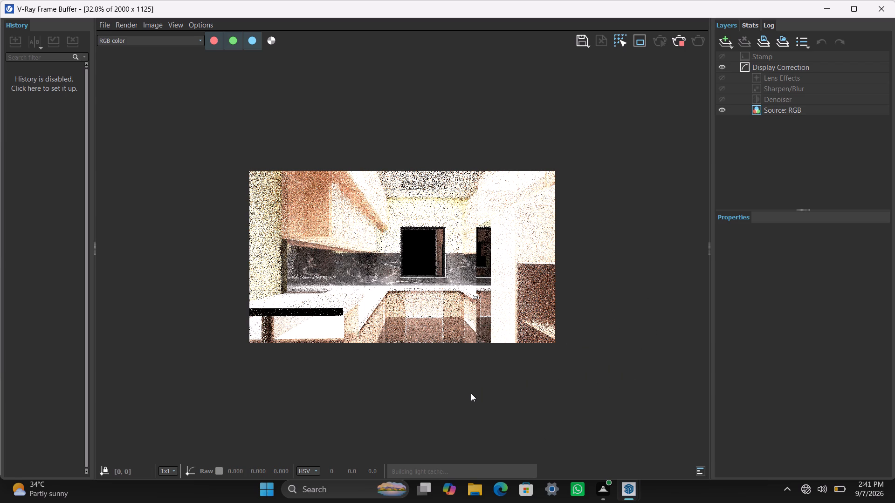
scroll(471, 393, "down", 1)
scroll(471, 393, "up", 1)
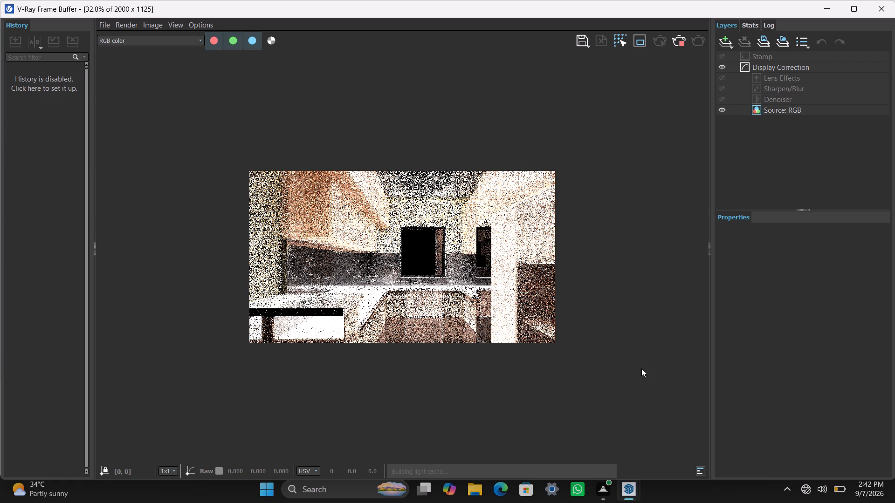
scroll(640, 371, "down", 1)
scroll(556, 367, "up", 1)
scroll(476, 334, "up", 1)
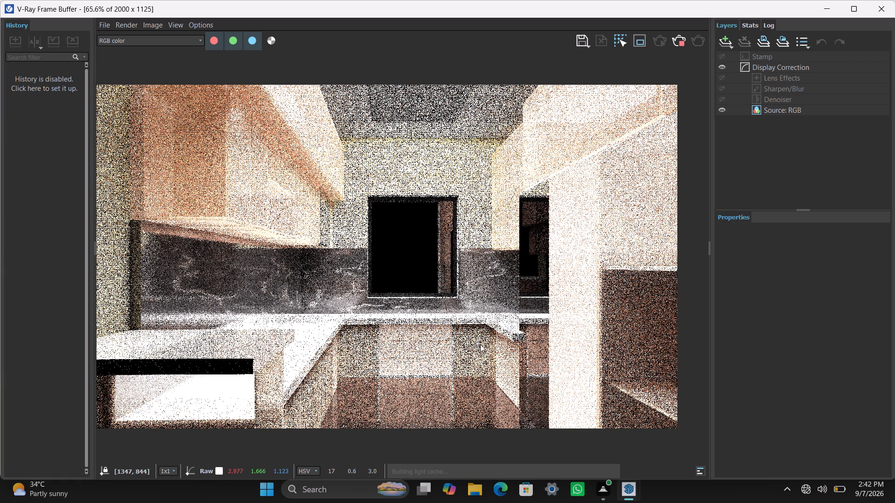
scroll(483, 349, "down", 1)
scroll(483, 348, "up", 1)
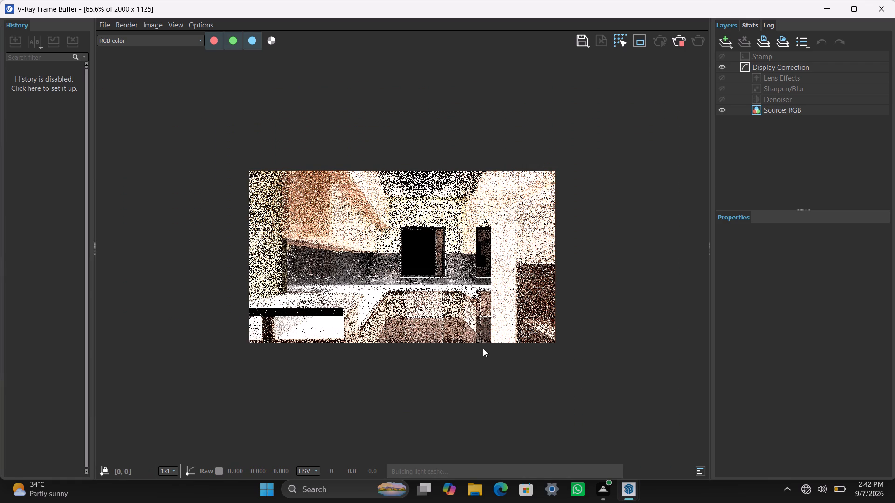
scroll(483, 348, "down", 1)
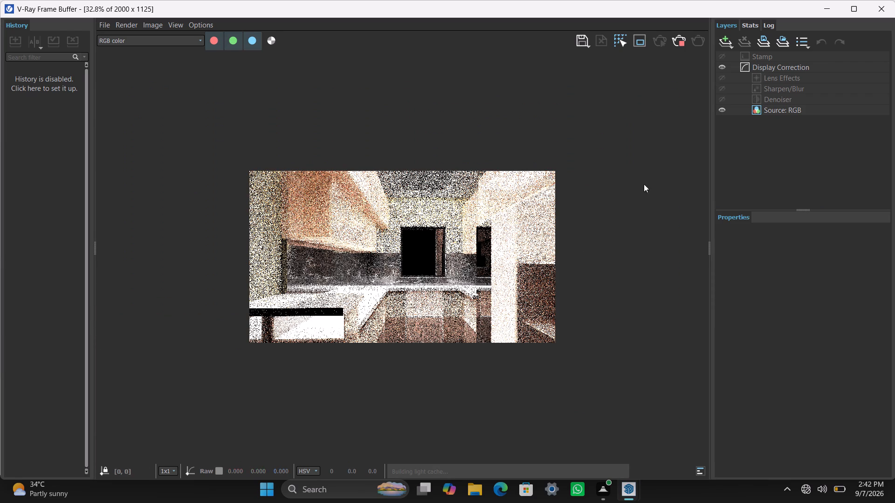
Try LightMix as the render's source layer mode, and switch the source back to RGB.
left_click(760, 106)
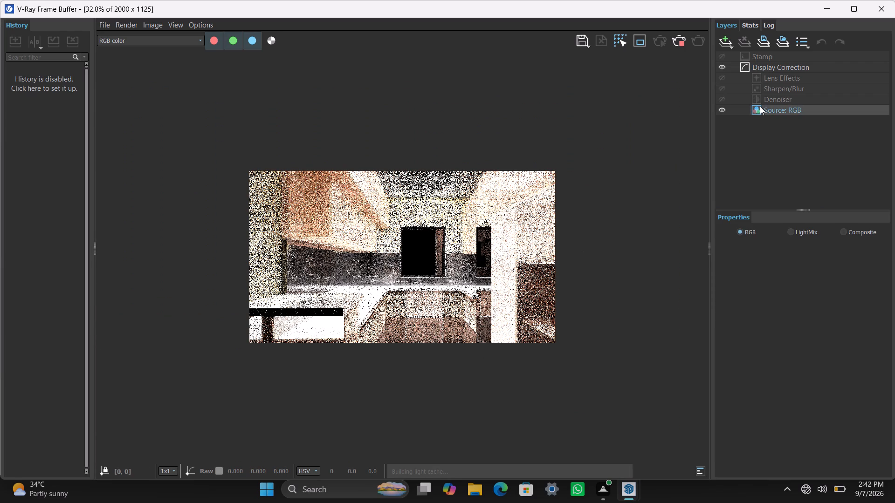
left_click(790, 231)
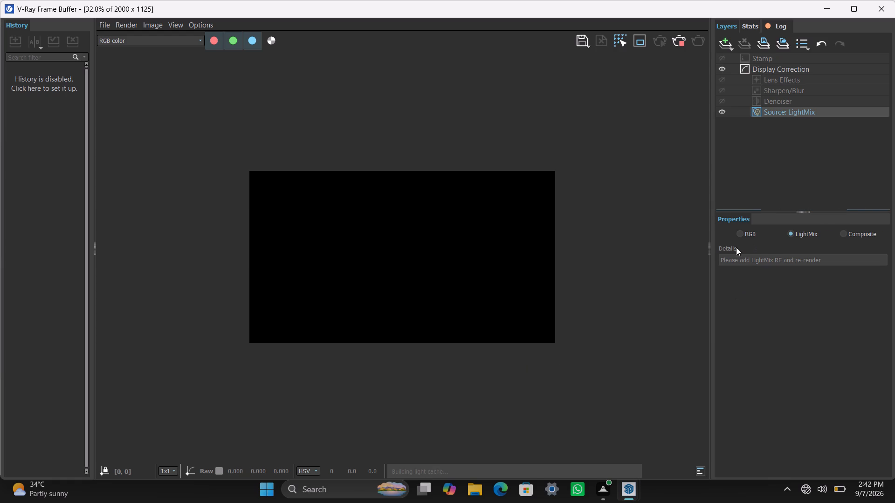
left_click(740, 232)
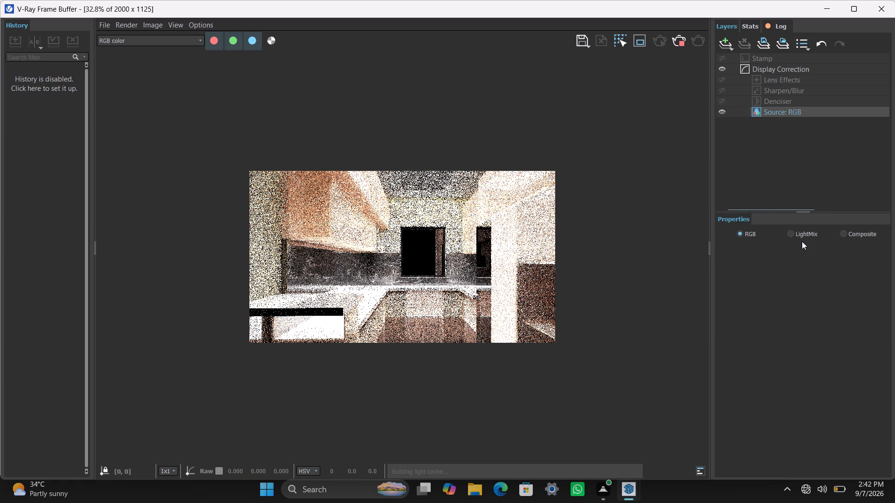
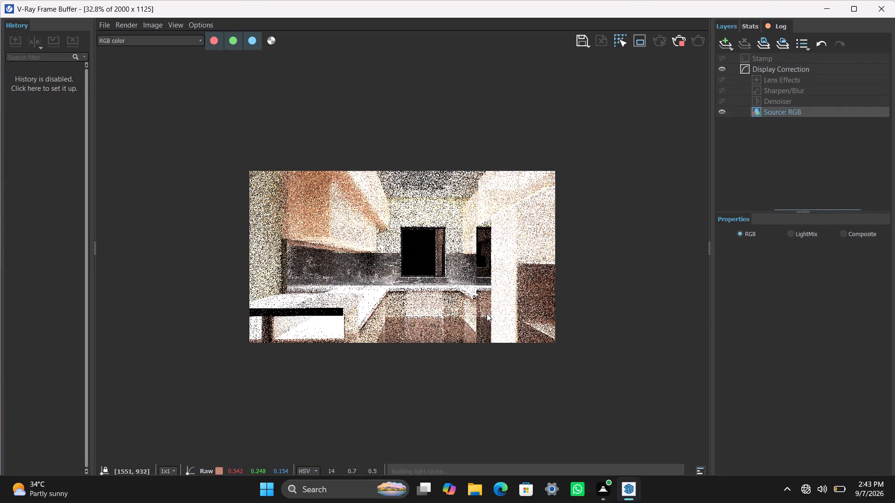
Try to abort the running kitchen render from the frame buffer, checking the full image between attempts.
scroll(460, 343, "down", 1)
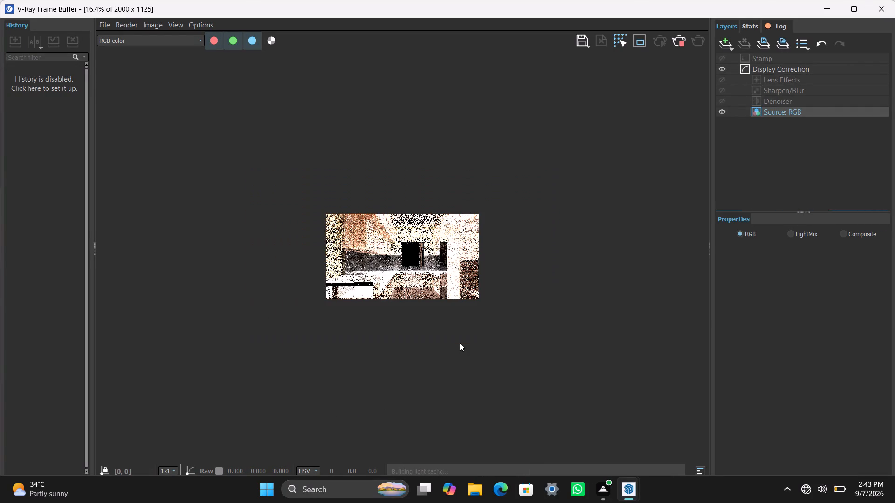
scroll(460, 343, "up", 1)
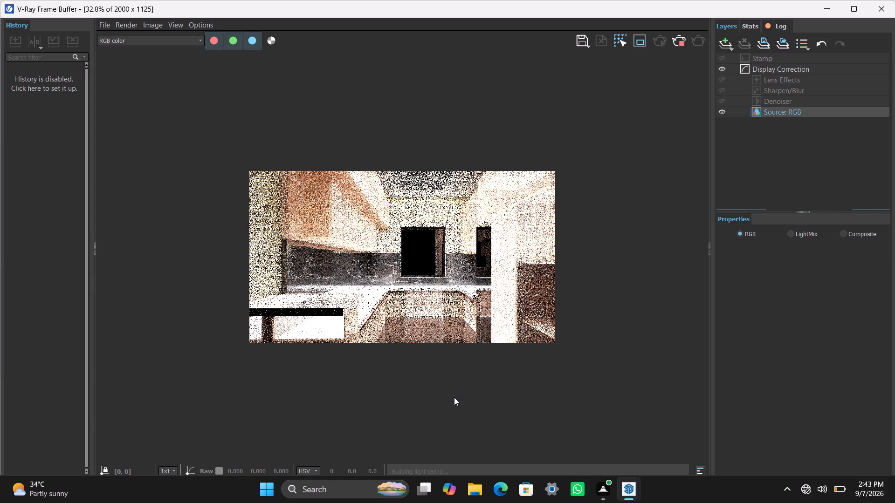
scroll(452, 394, "up", 1)
scroll(424, 306, "down", 1)
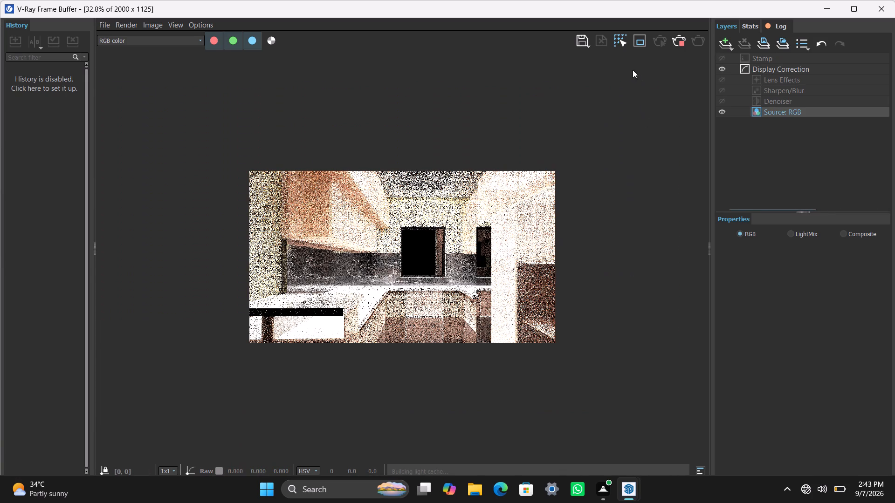
left_click_drag(679, 38, 680, 43)
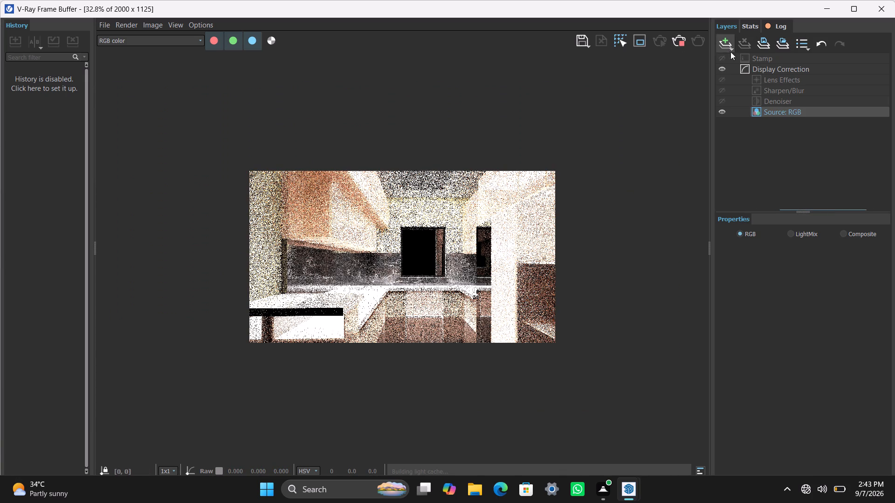
left_click(679, 40)
scroll(449, 422, "down", 2)
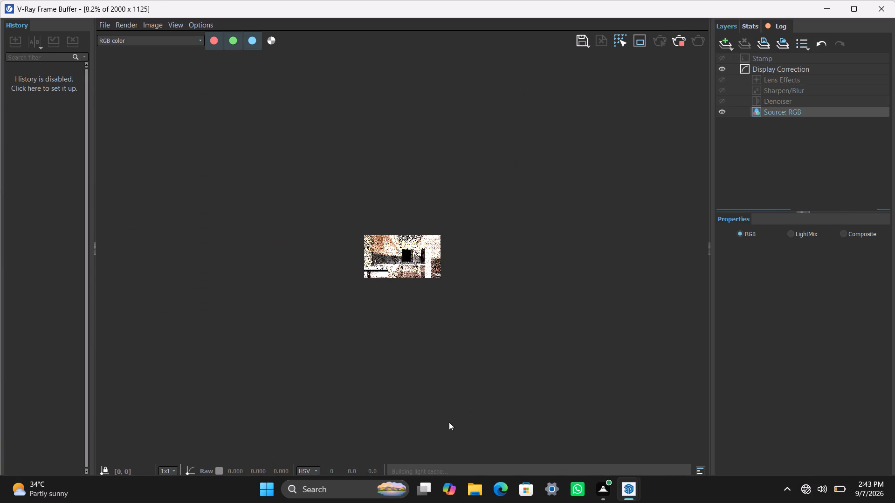
scroll(449, 419, "up", 2)
scroll(571, 238, "up", 2)
scroll(632, 237, "down", 1)
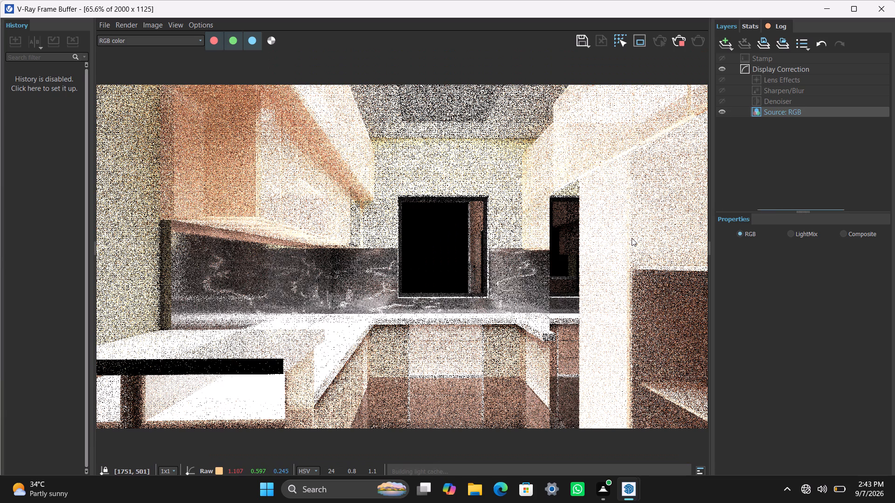
scroll(631, 238, "down", 1)
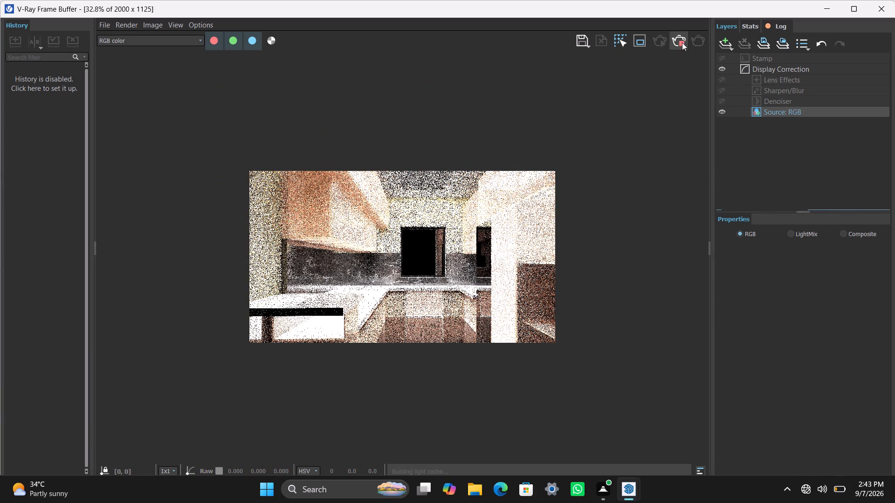
left_click(682, 42)
left_click(130, 19)
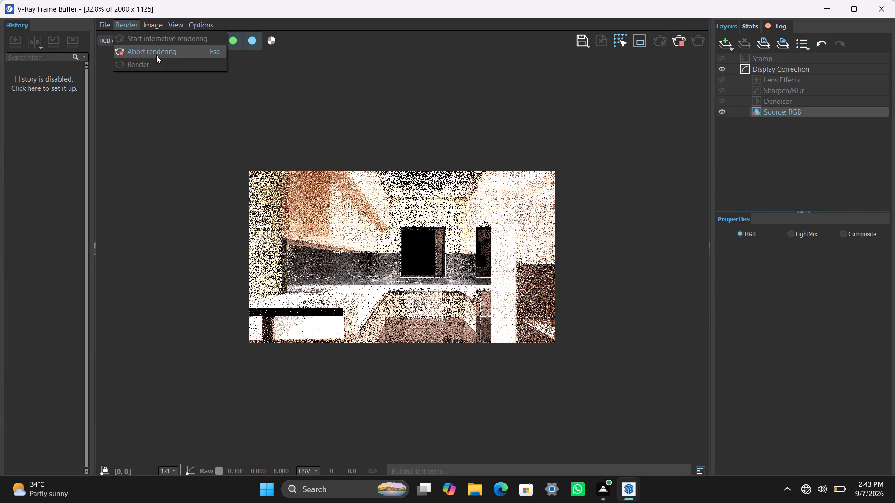
left_click(156, 53)
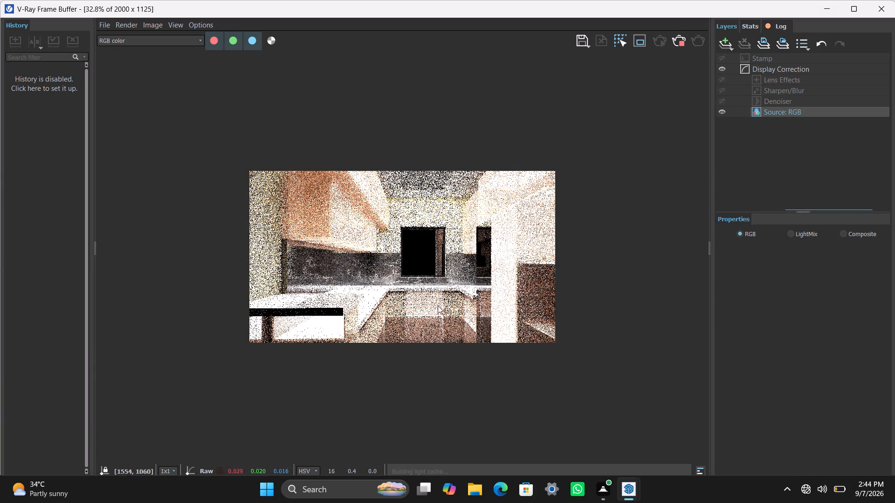
scroll(410, 274, "up", 1)
scroll(410, 274, "down", 1)
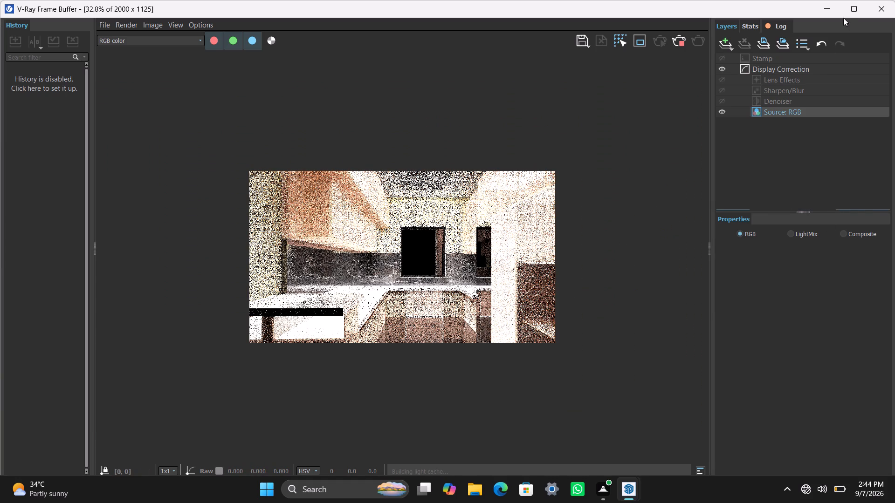
Set the Light Mix render element to group by Group Instances in the V-Ray Asset Editor.
left_click(826, 9)
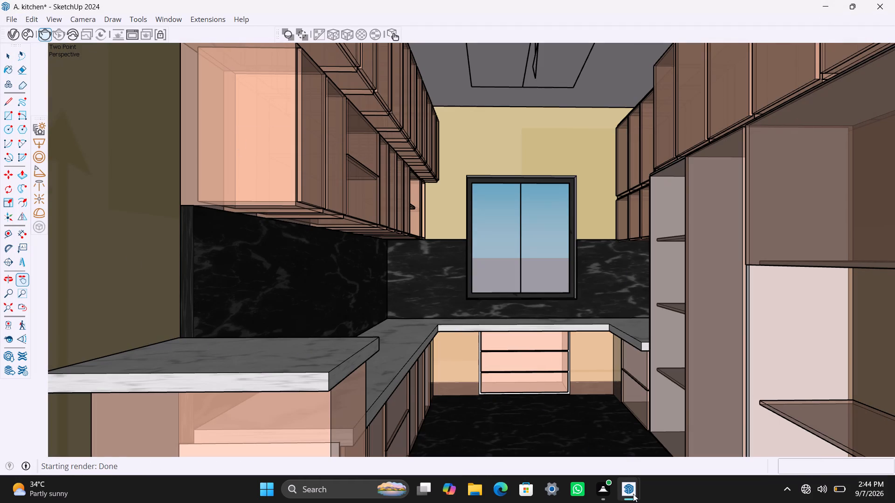
left_click(647, 434)
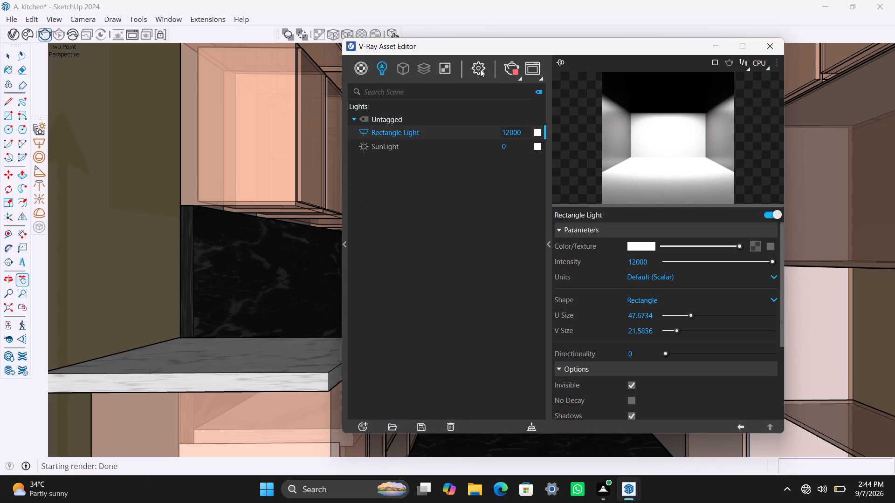
left_click(422, 68)
left_click(462, 262)
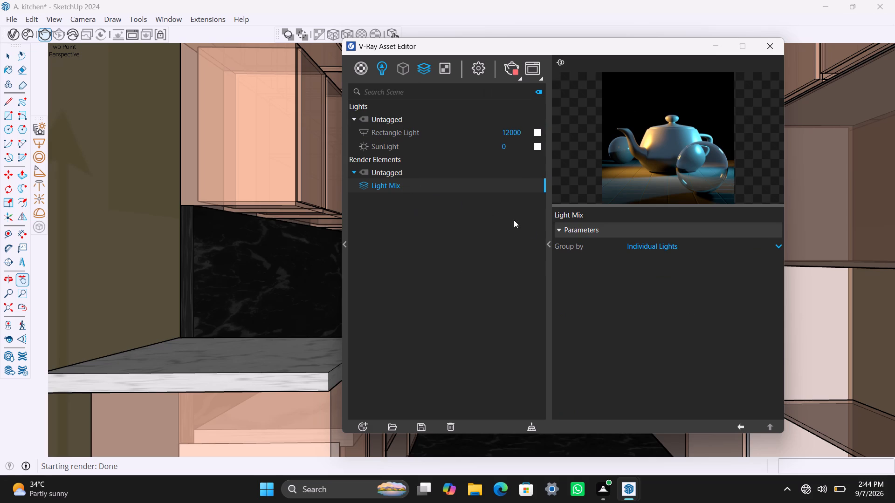
right_click(644, 249)
left_click(644, 249)
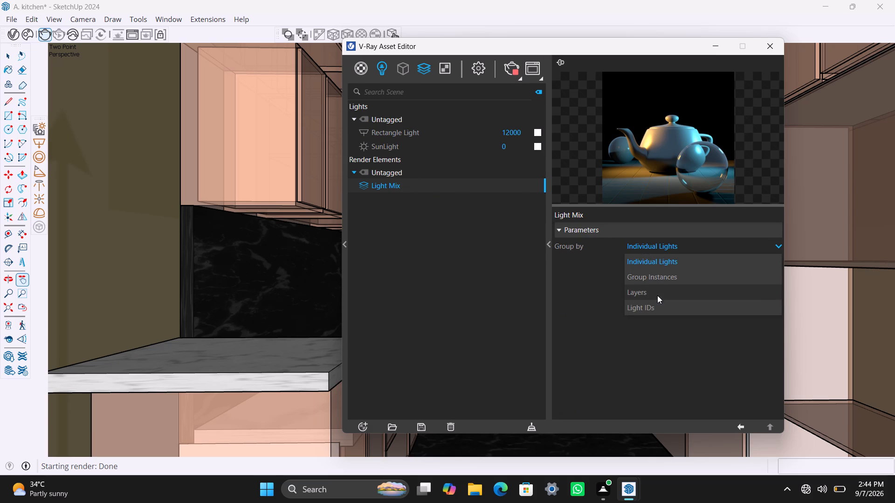
left_click(401, 186)
right_click(401, 186)
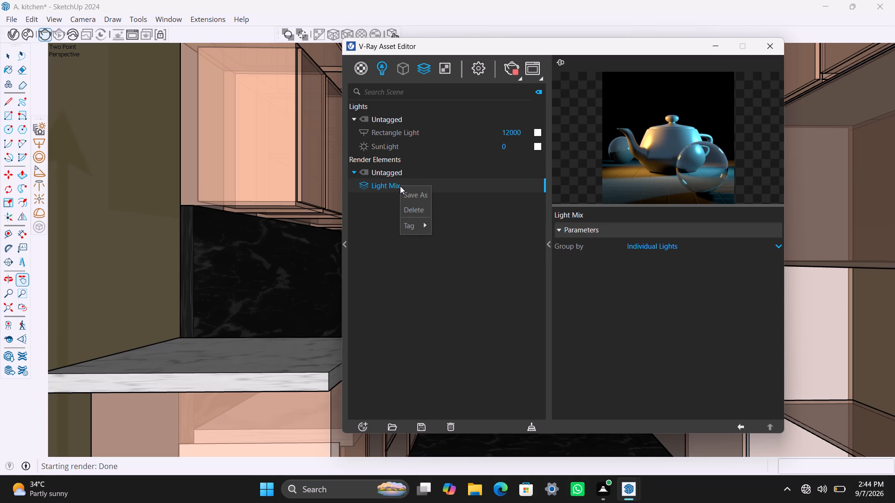
left_click(448, 262)
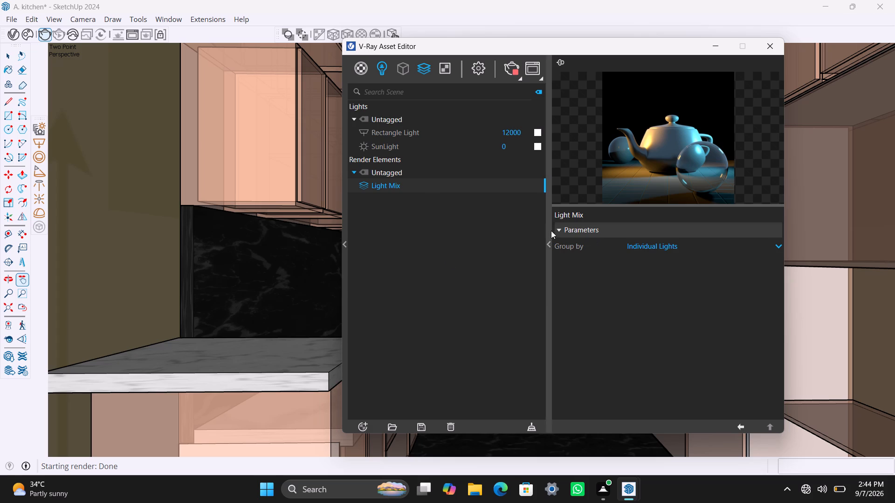
left_click(556, 229)
left_click(556, 229)
left_click(648, 245)
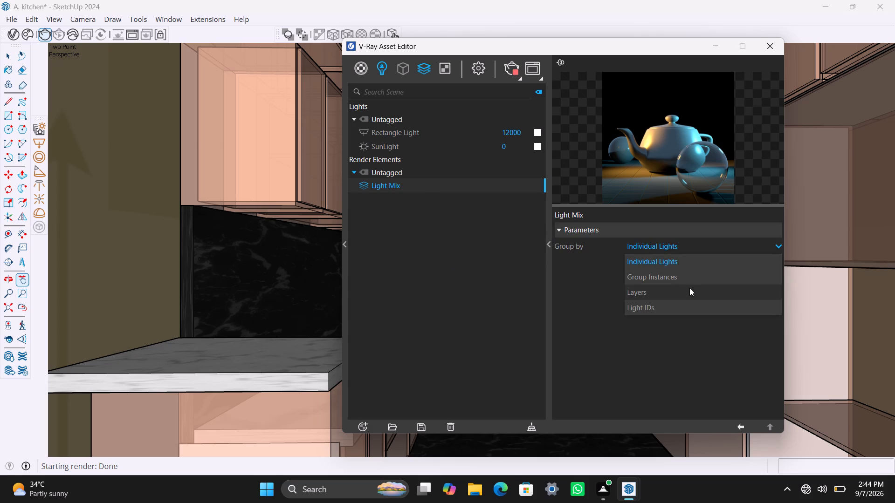
left_click(688, 281)
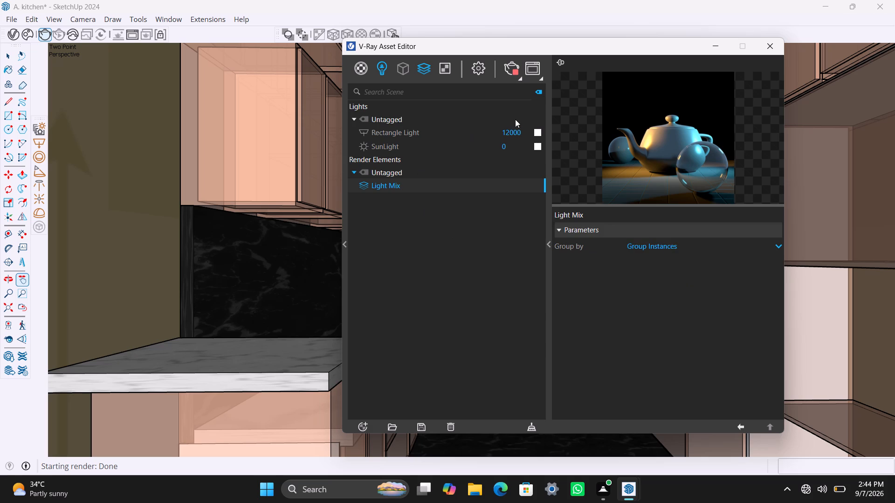
Try to stop the running render from the Asset Editor and switch to interactive rendering.
left_click(513, 71)
left_click(511, 74)
left_click(519, 75)
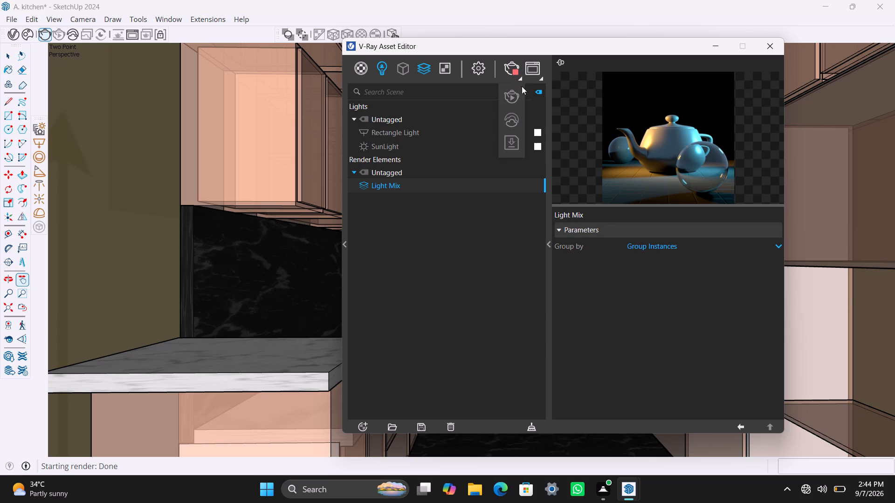
left_click(515, 99)
left_click(515, 100)
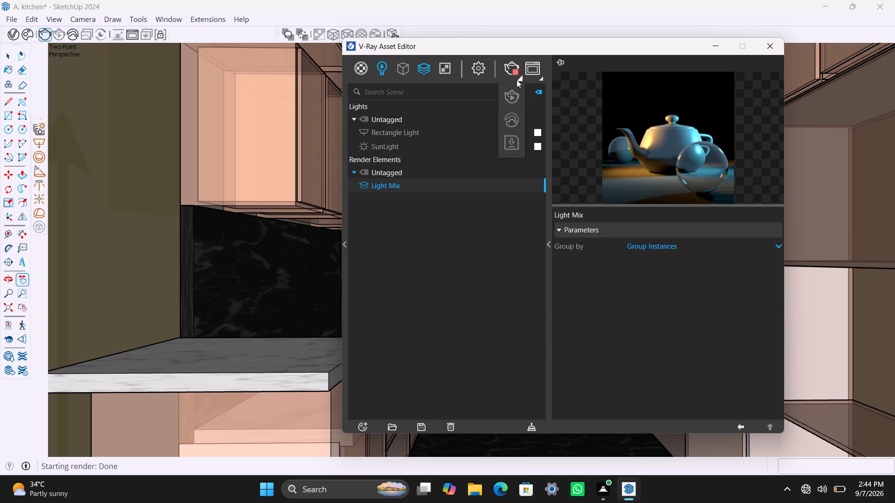
left_click(515, 72)
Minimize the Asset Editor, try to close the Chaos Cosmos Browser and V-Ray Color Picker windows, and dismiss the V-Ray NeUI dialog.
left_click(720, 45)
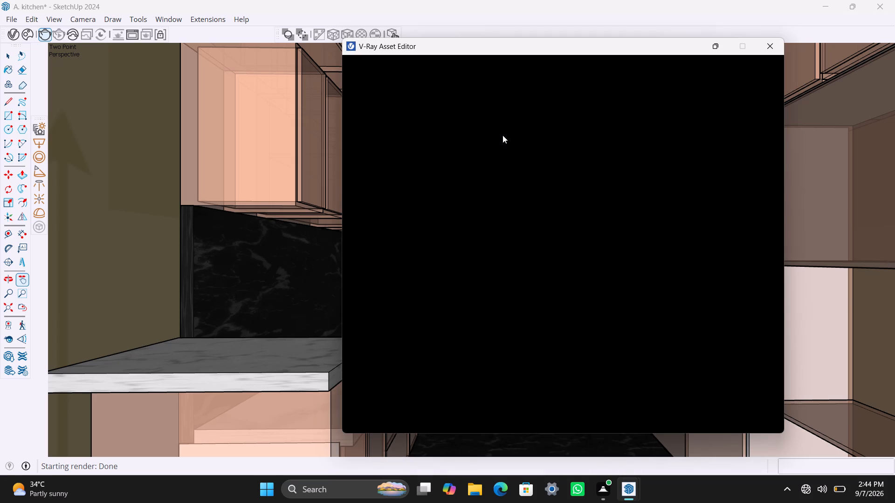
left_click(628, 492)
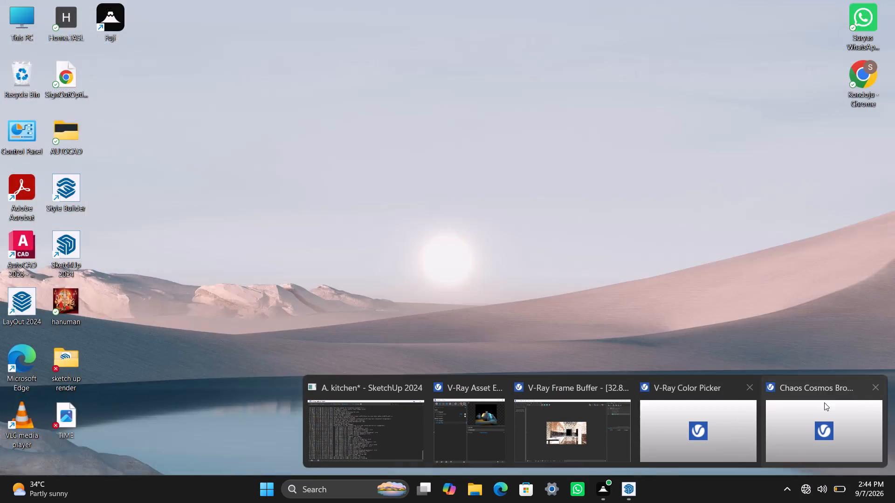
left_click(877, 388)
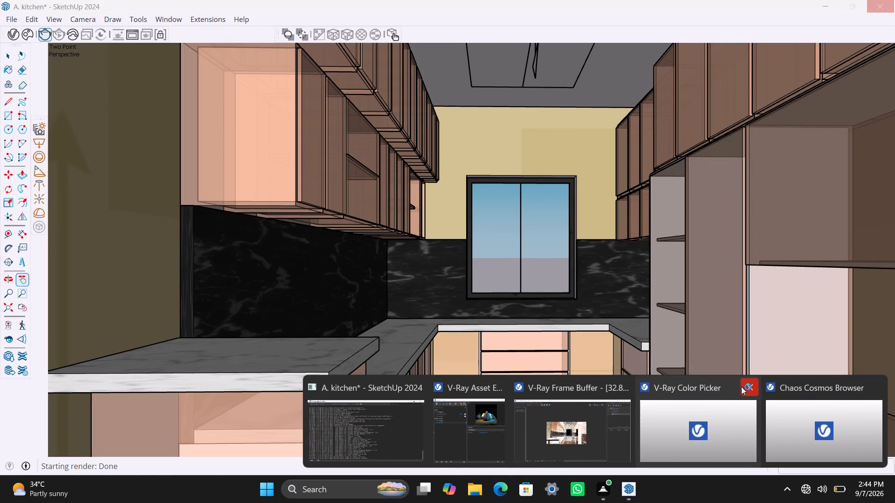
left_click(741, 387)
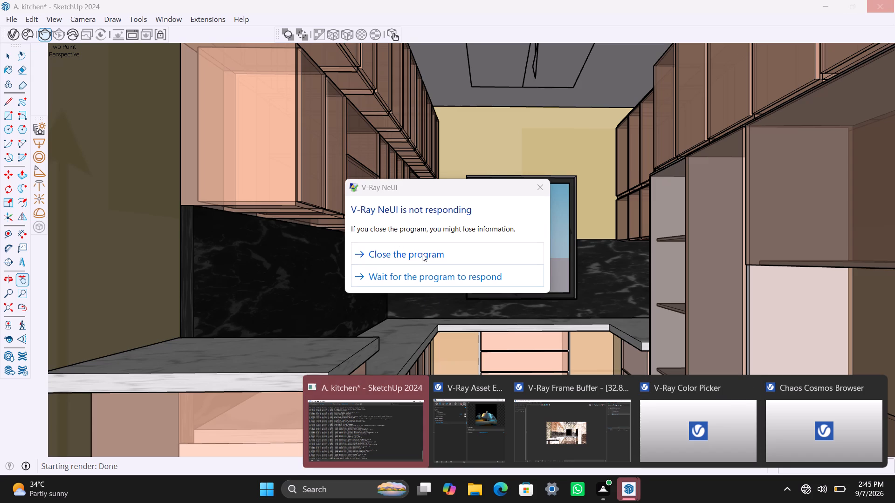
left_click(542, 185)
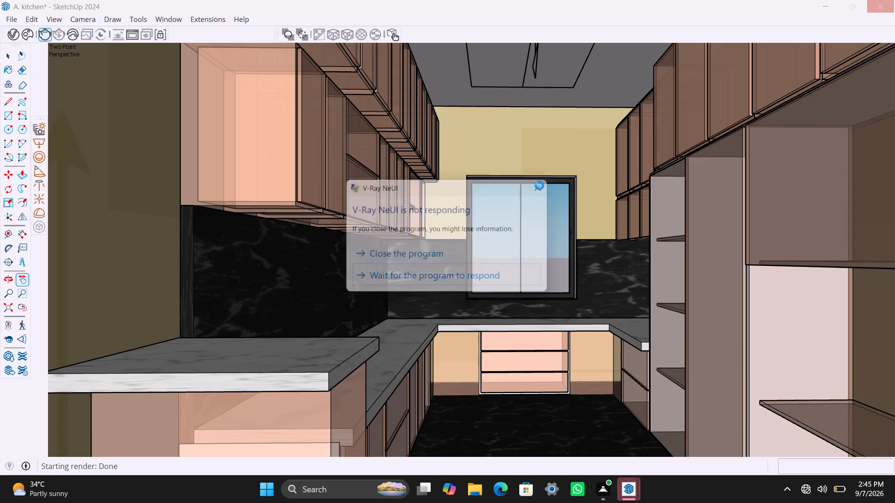
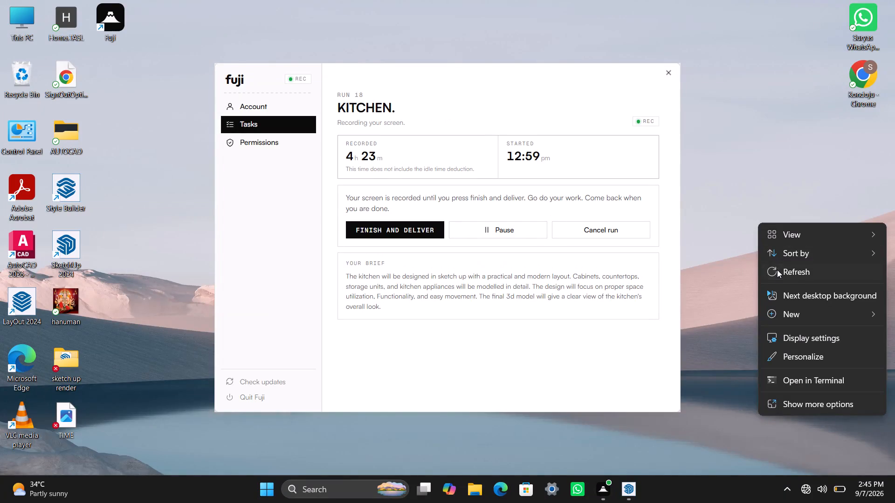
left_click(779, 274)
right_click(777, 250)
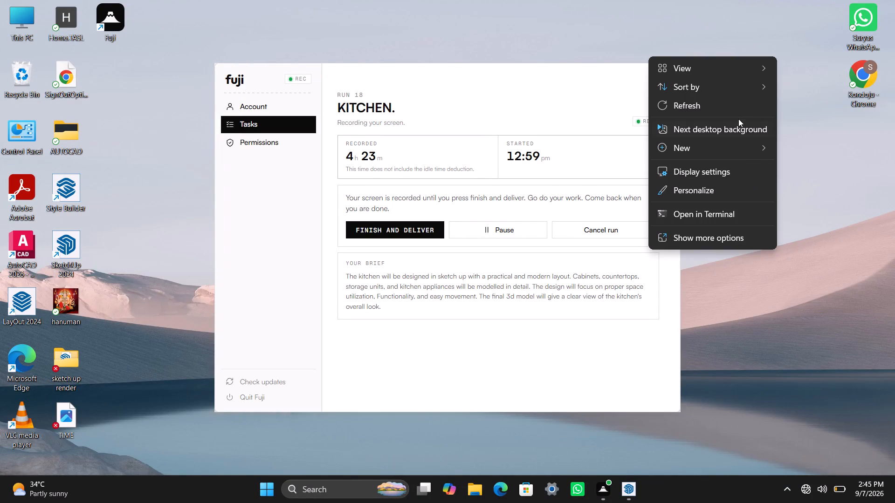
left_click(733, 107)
Try to restore the V-Ray Frame Buffer, and close the V-Ray Color Picker and Chaos Cosmos Browser windows.
left_click(624, 487)
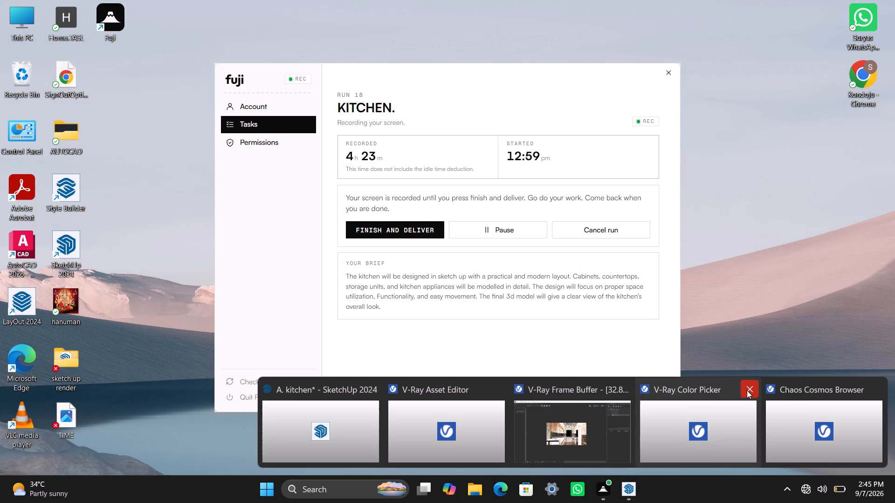
left_click(544, 447)
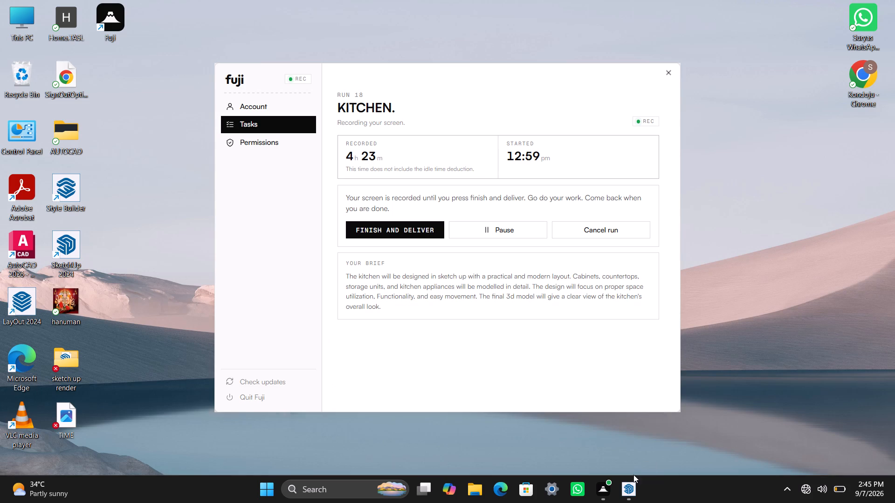
left_click(632, 479)
left_click(747, 391)
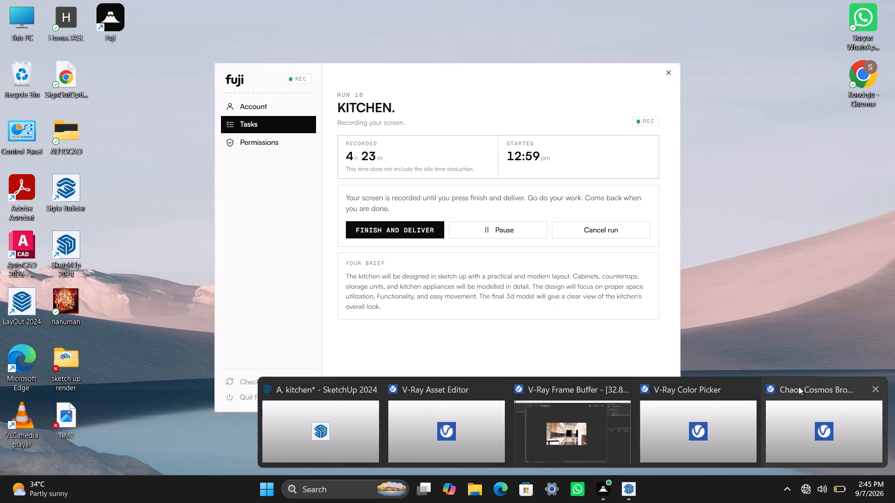
left_click(868, 389)
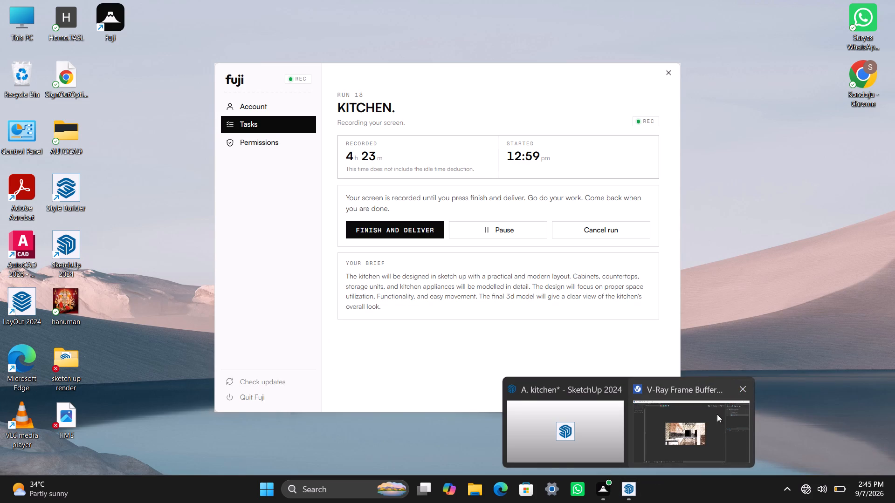
Try to bring the V-Ray Frame Buffer and the A. kitchen SketchUp window back to the foreground.
left_click(670, 437)
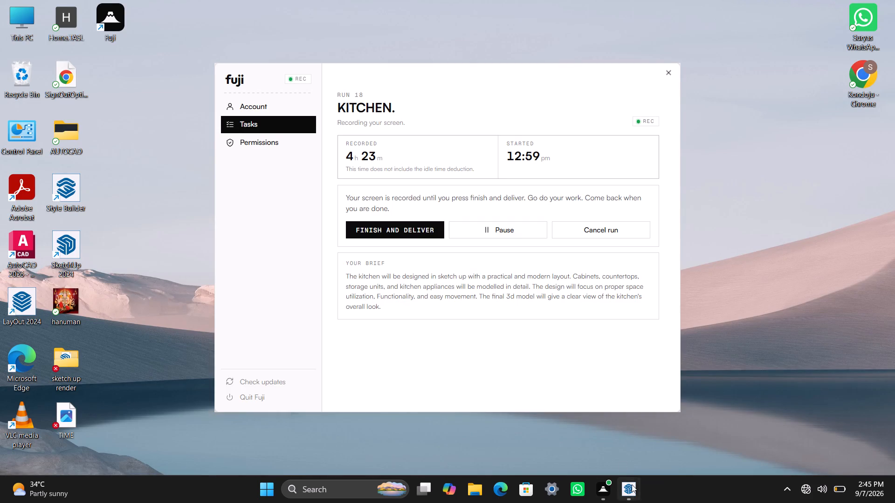
left_click(632, 485)
left_click(678, 449)
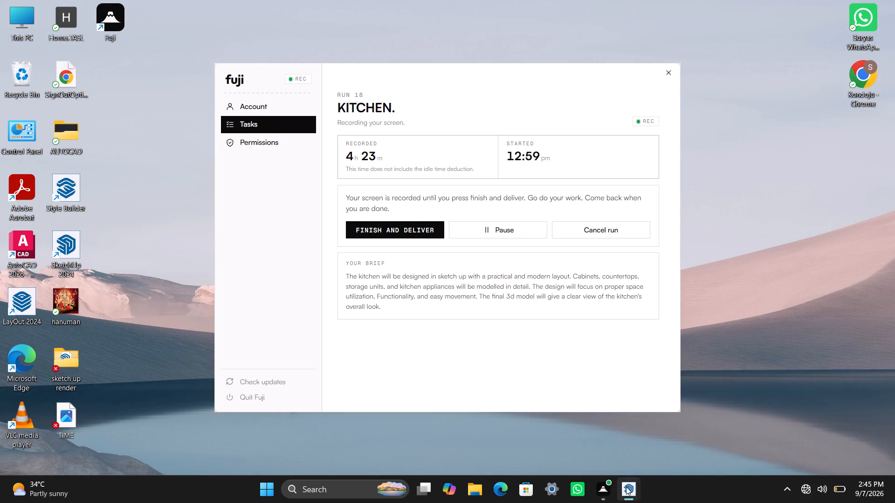
left_click(626, 487)
left_click(577, 433)
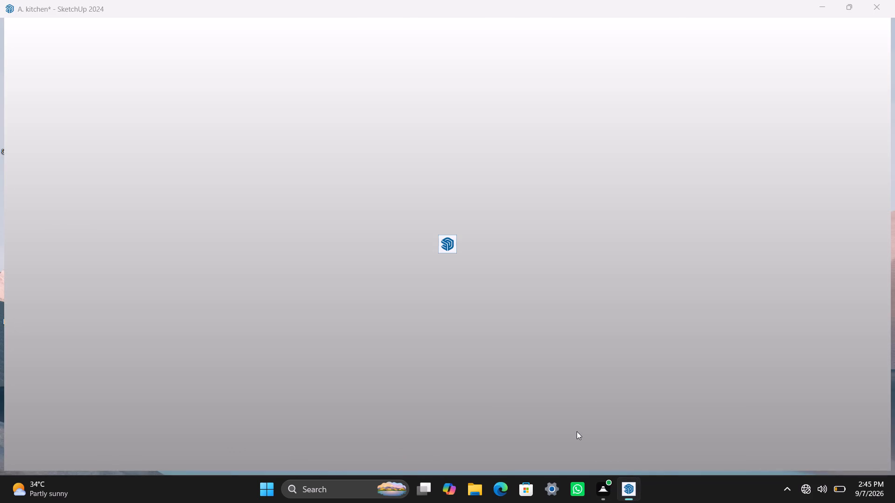
Try to close the V-Ray Frame Buffer and the A. kitchen SketchUp window.
left_click(630, 486)
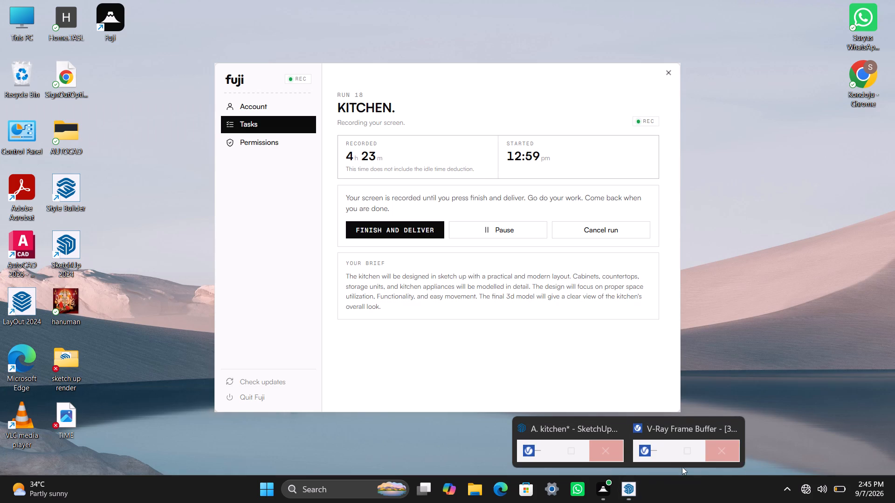
left_click(732, 427)
left_click(621, 426)
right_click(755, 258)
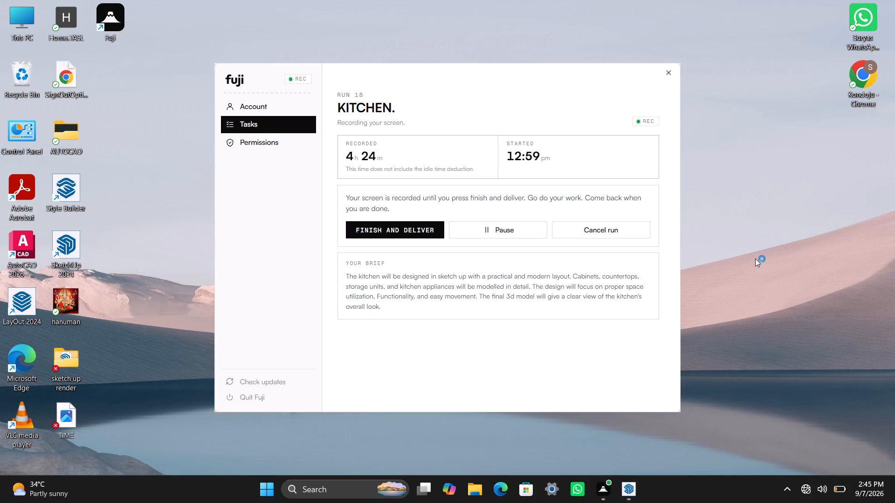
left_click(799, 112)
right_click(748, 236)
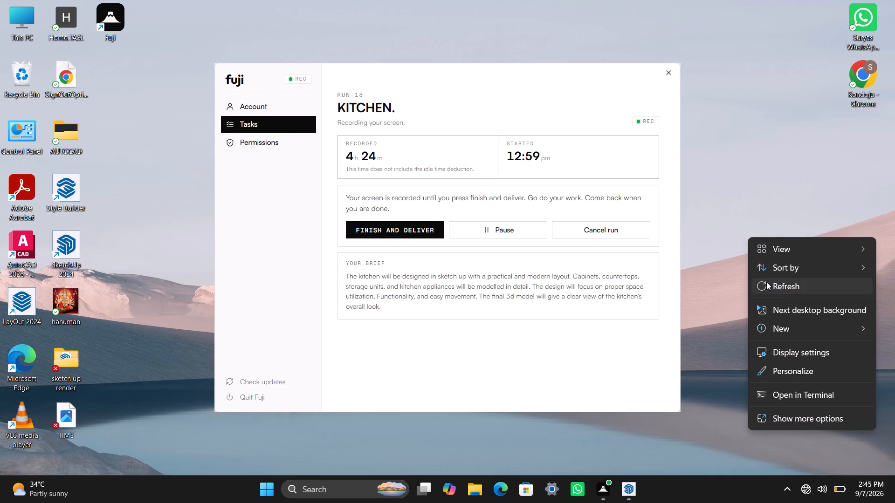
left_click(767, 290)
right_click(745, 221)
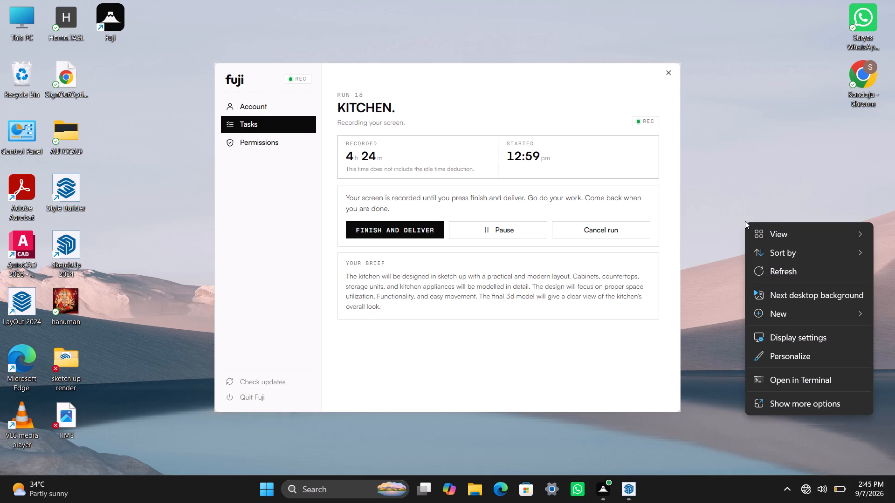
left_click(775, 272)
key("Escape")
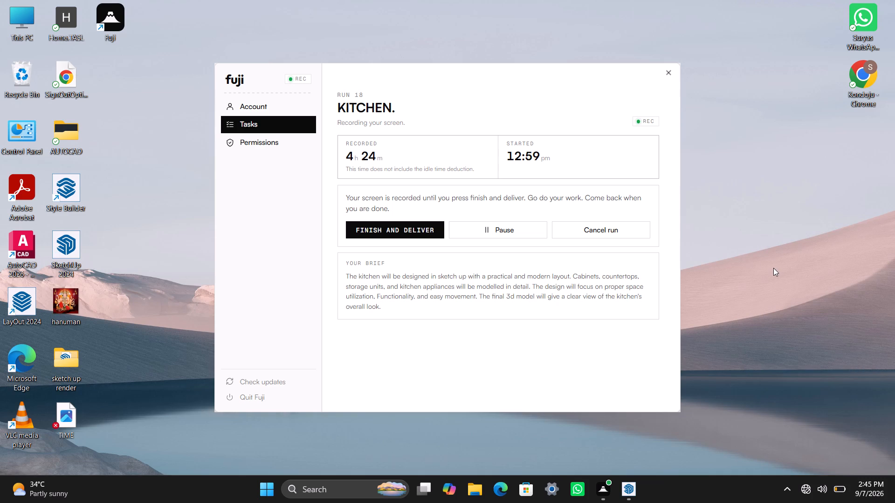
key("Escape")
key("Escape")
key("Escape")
Try again to close the A. kitchen SketchUp window.
left_click(633, 496)
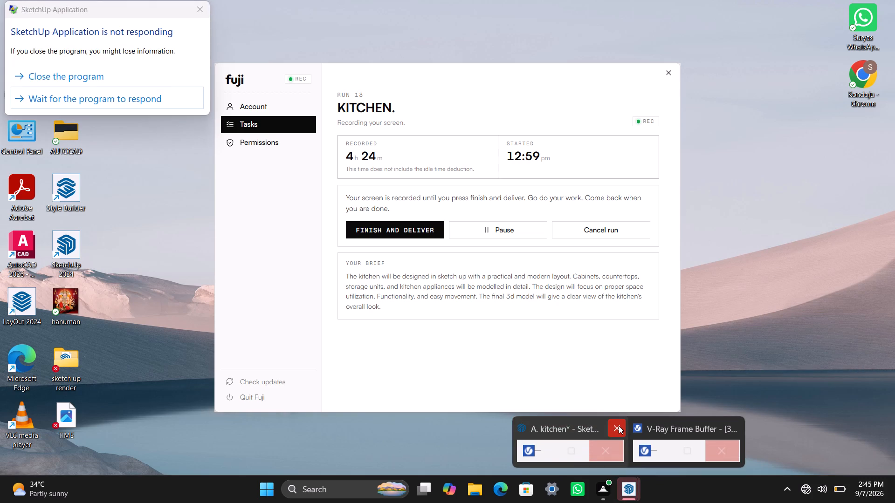
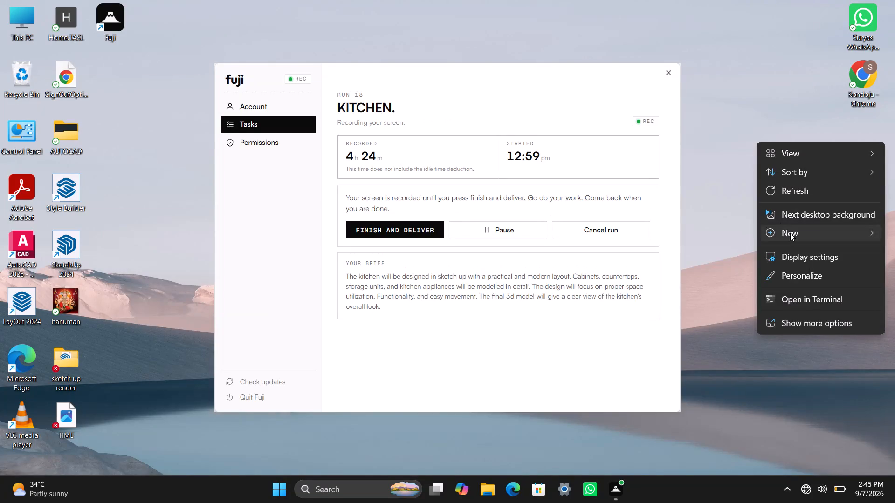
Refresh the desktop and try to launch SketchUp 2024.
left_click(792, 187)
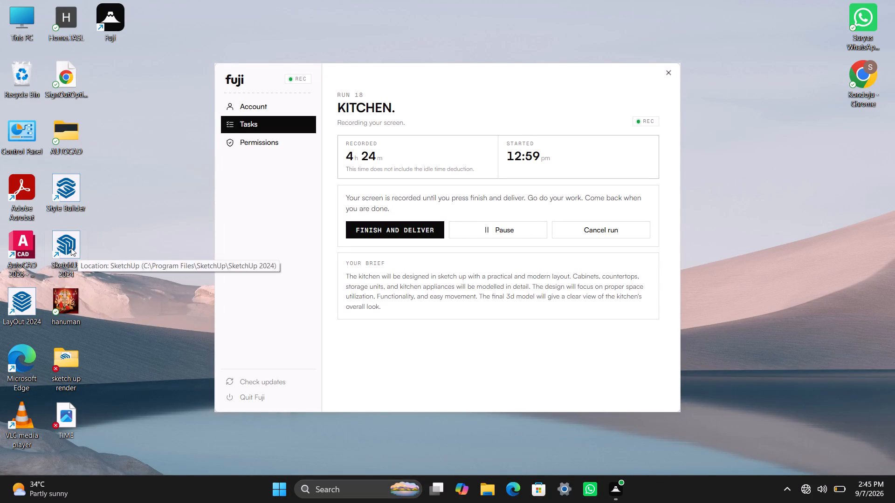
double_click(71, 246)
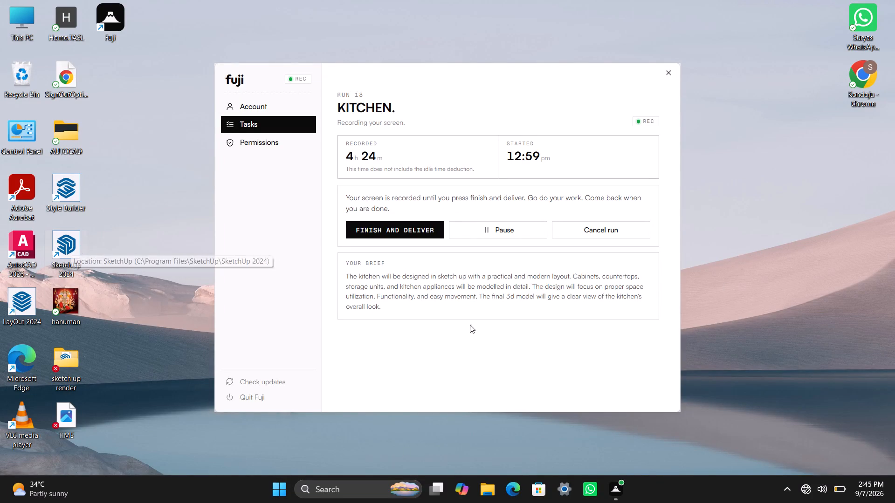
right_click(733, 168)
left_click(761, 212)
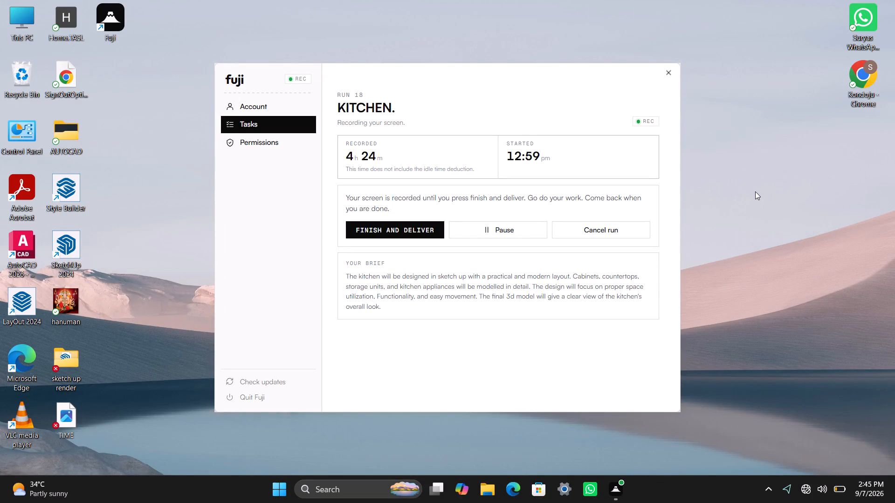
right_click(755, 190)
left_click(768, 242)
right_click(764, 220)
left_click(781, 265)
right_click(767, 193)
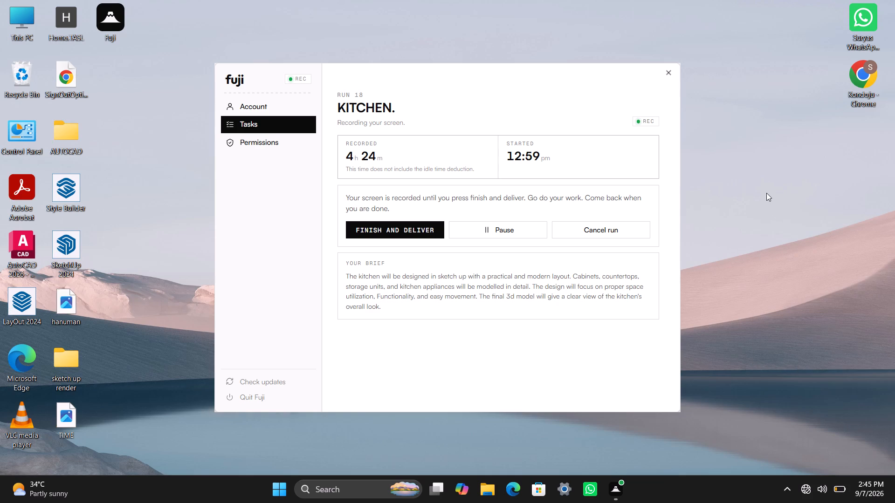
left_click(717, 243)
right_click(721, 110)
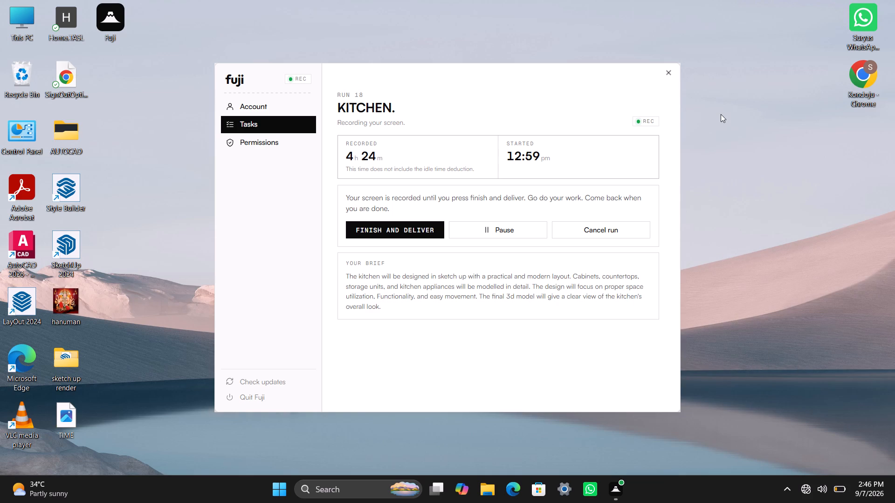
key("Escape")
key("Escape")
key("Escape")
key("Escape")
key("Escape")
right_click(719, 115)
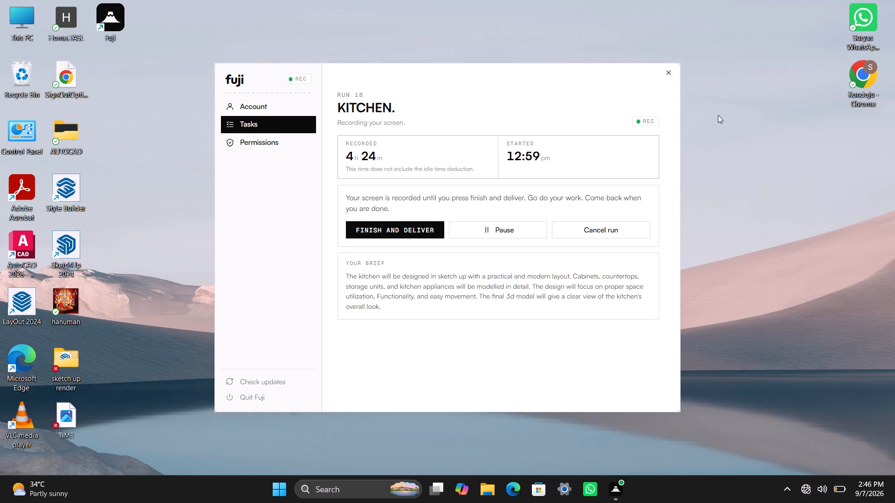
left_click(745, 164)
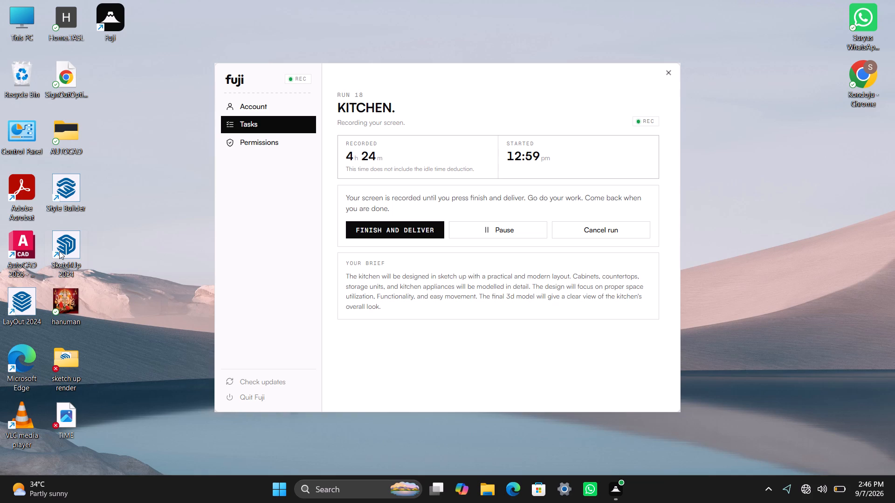
Launch SketchUp 2024 from the desktop.
double_click(62, 246)
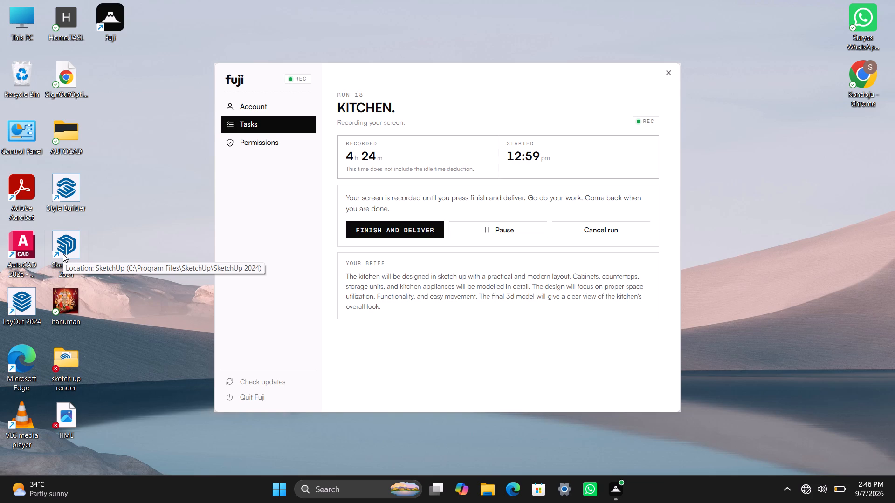
double_click(63, 254)
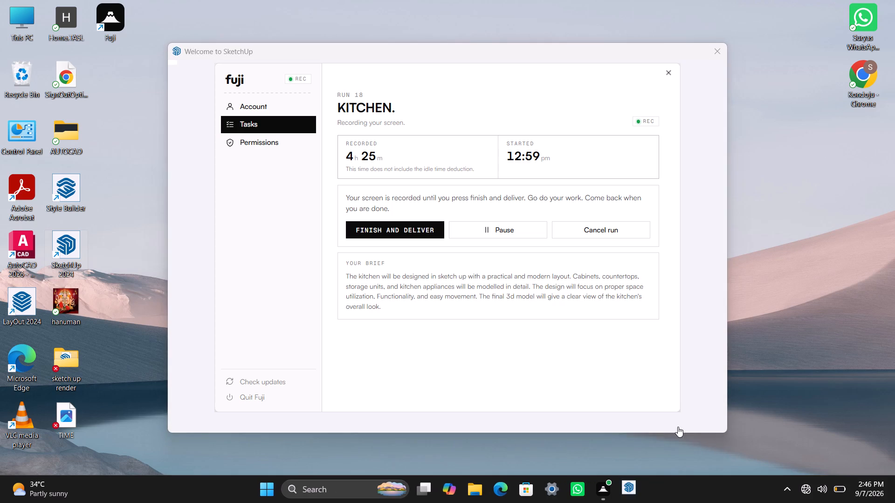
Browse the recent files and open the recovered A. kitchen model.
left_click(718, 406)
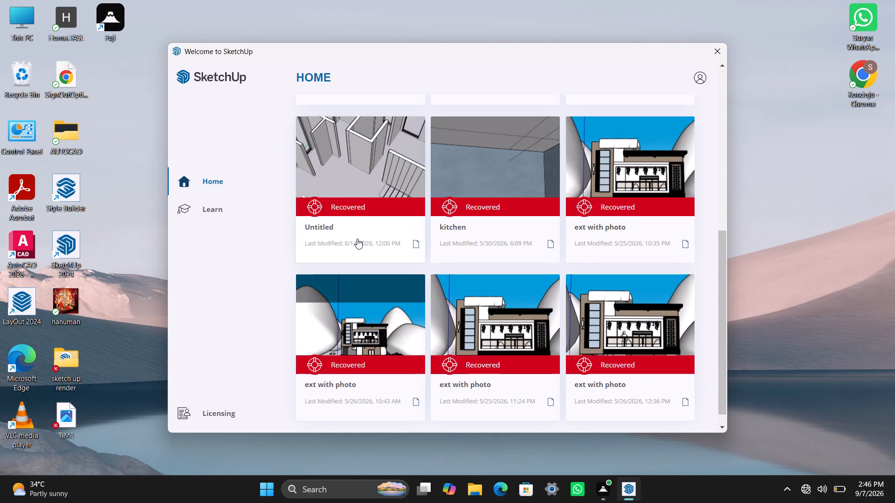
scroll(389, 311, "down", 2)
scroll(401, 340, "up", 5)
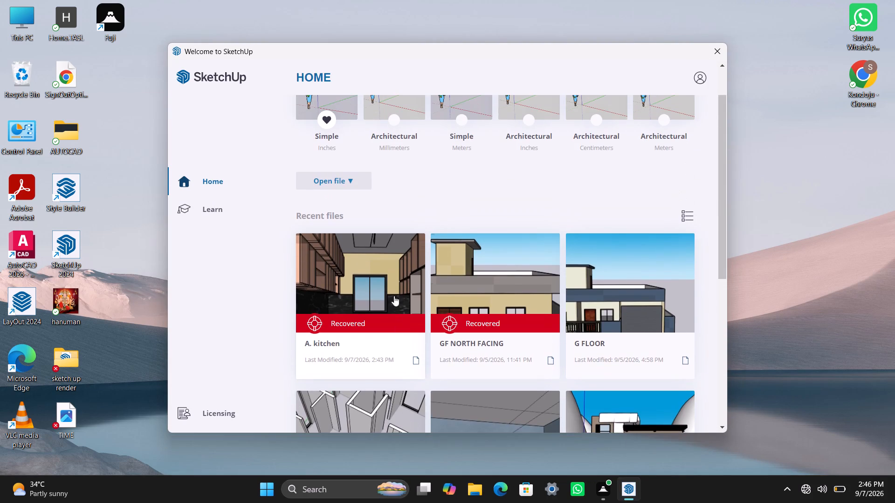
scroll(381, 272, "up", 1)
left_click(373, 319)
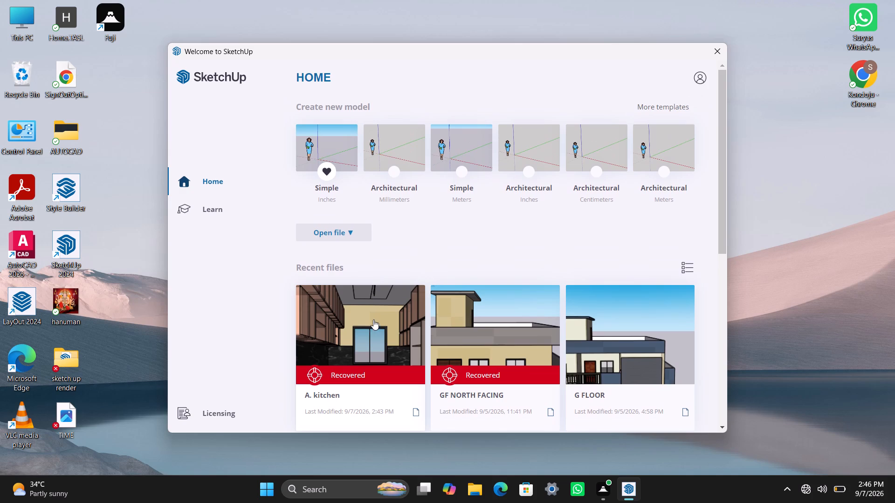
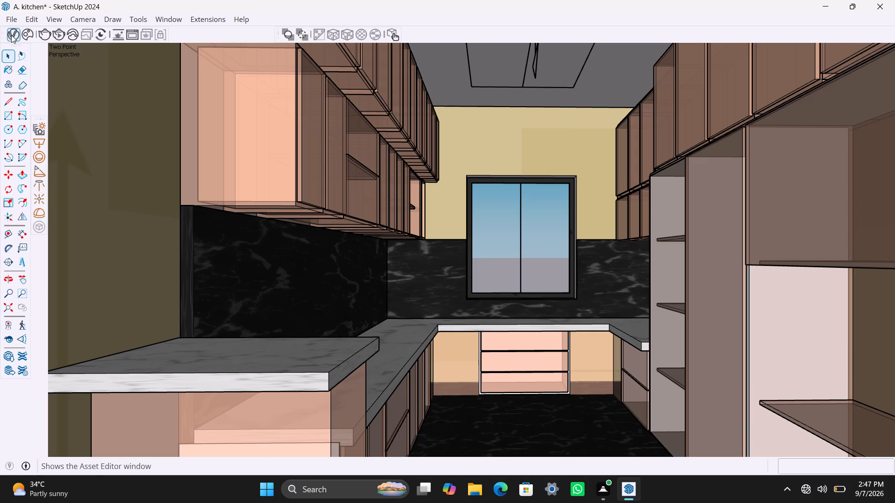
Start a V-Ray render of the two-point perspective kitchen view and close the V-Ray Asset Editor.
left_click(11, 33)
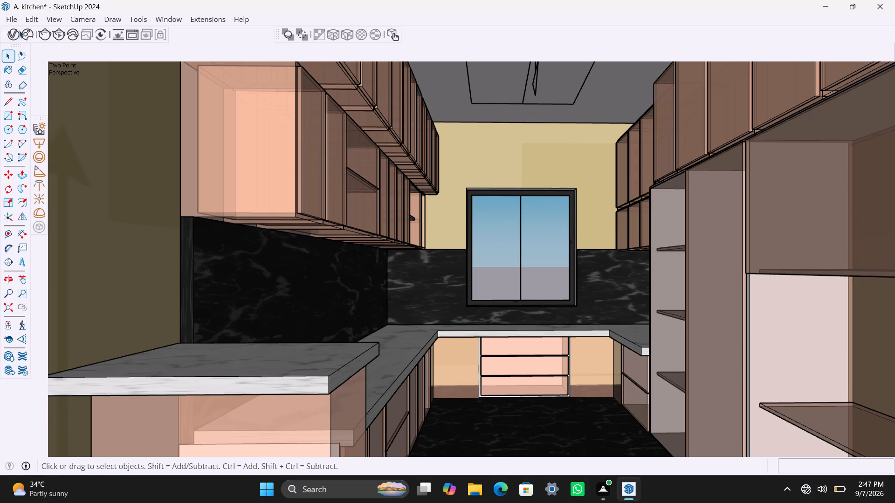
left_click(14, 30)
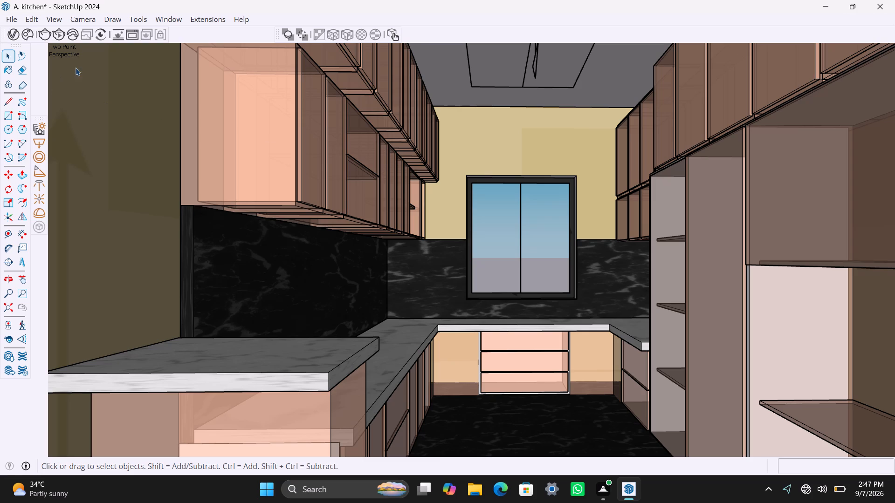
left_click(47, 34)
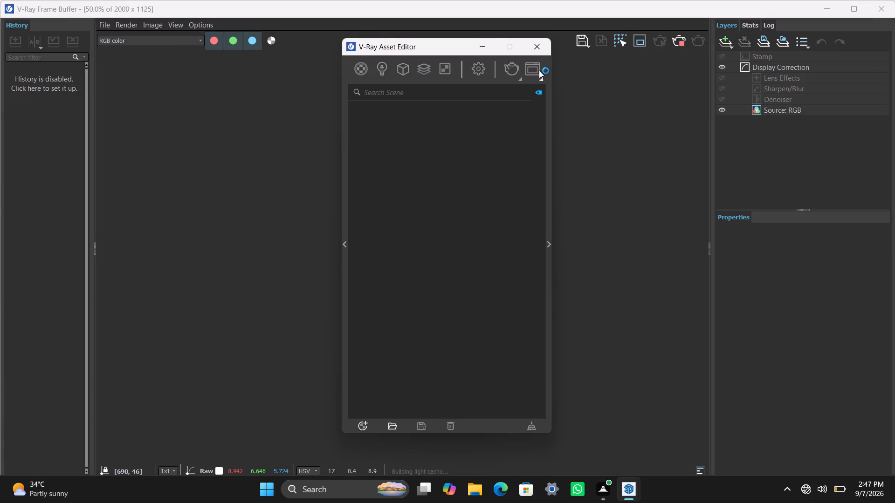
left_click(540, 42)
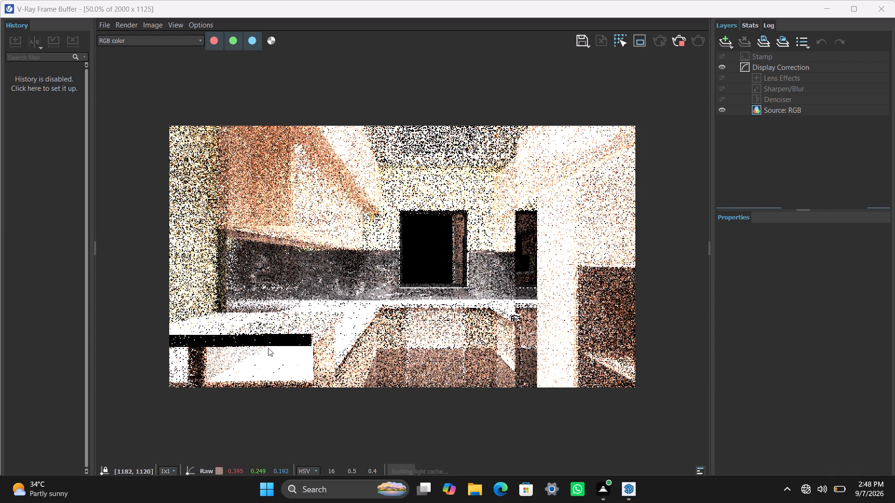
Check the frame buffer's VFB settings and view options, and examine the kitchen render in progress at several zoom levels.
left_click(205, 26)
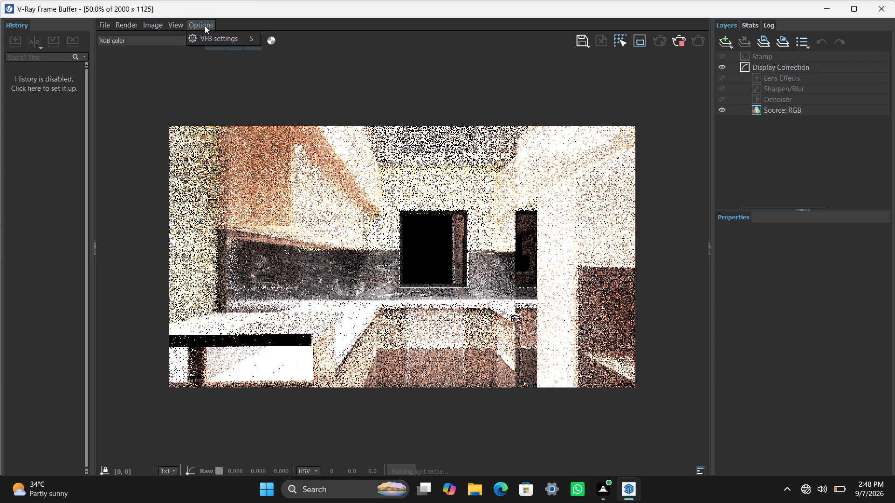
left_click(216, 40)
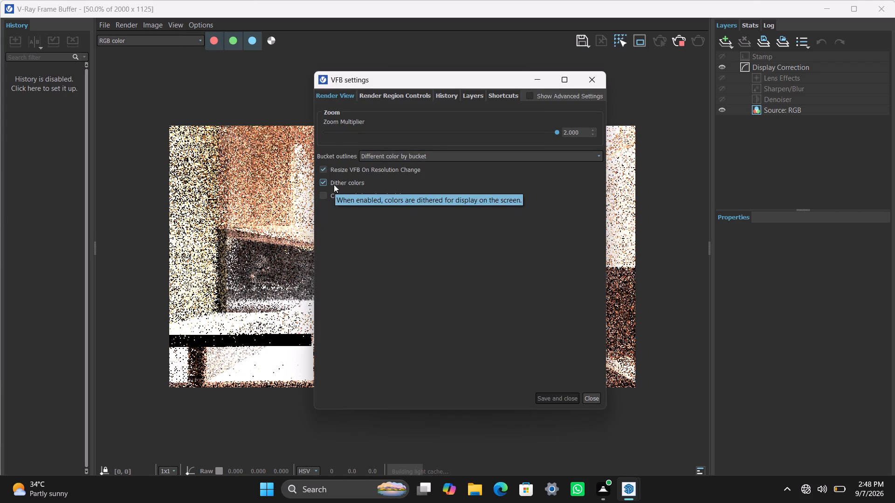
left_click(588, 72)
left_click(172, 20)
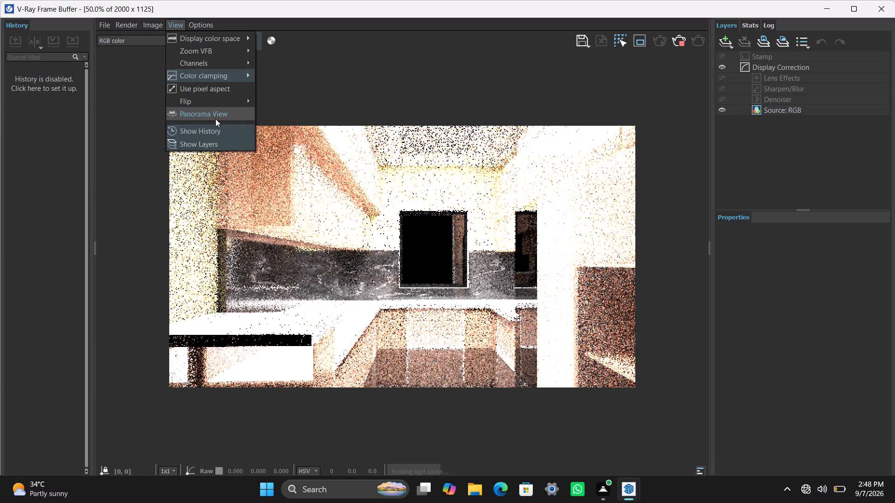
left_click(340, 50)
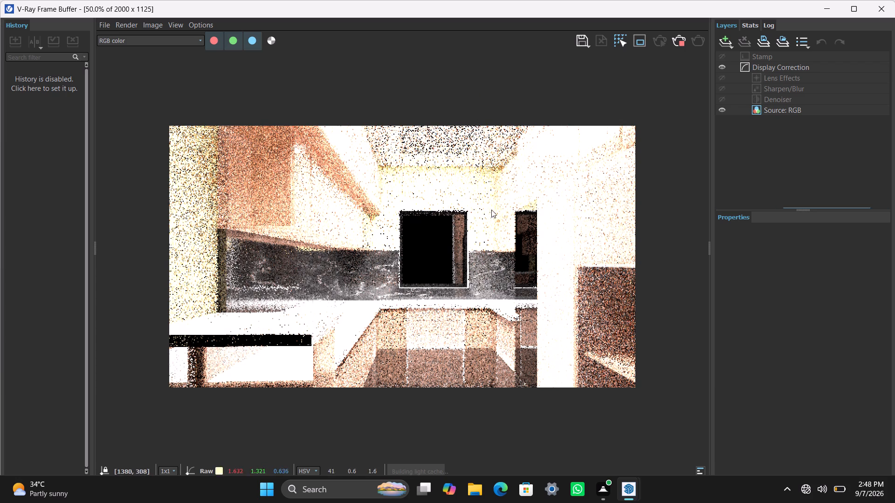
scroll(484, 323, "down", 2)
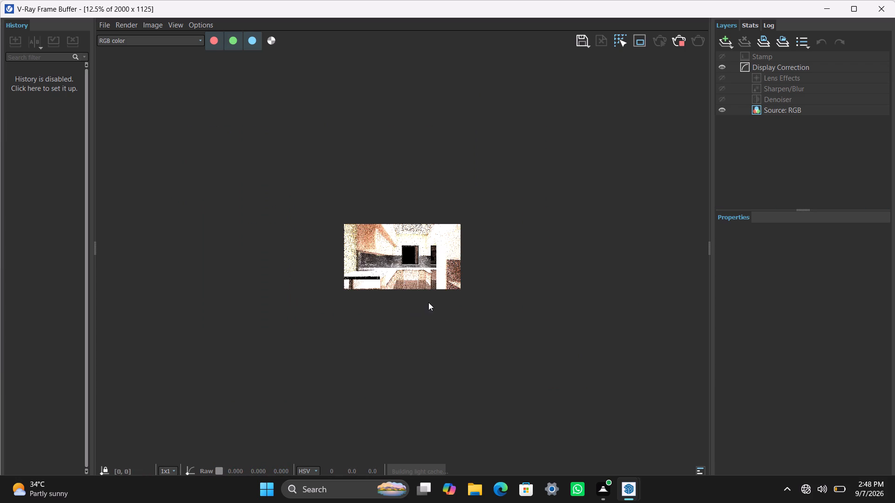
scroll(427, 300, "up", 2)
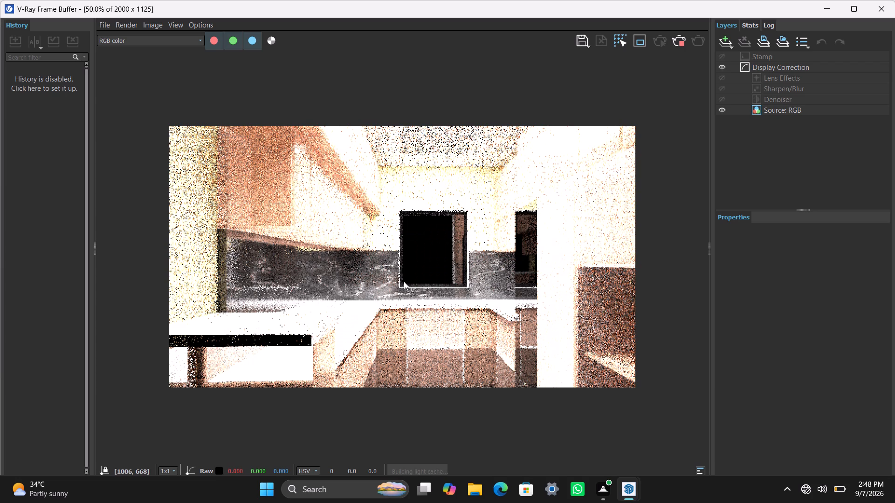
scroll(404, 281, "down", 1)
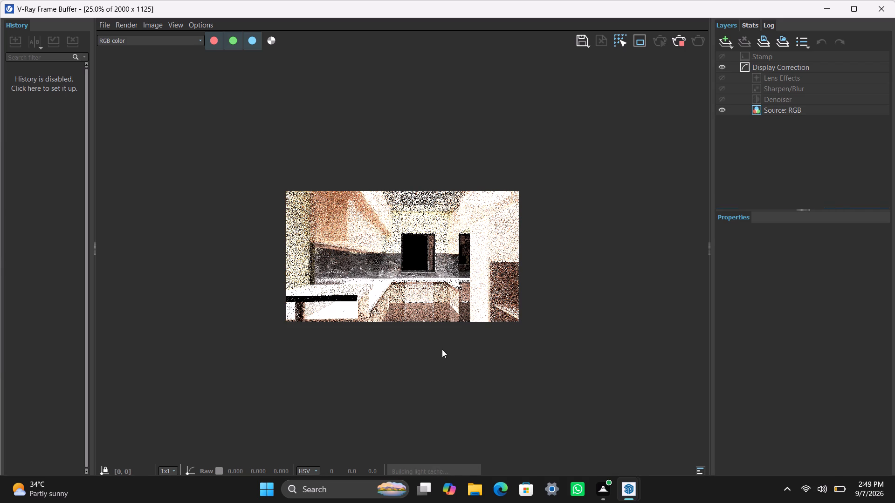
scroll(441, 349, "up", 2)
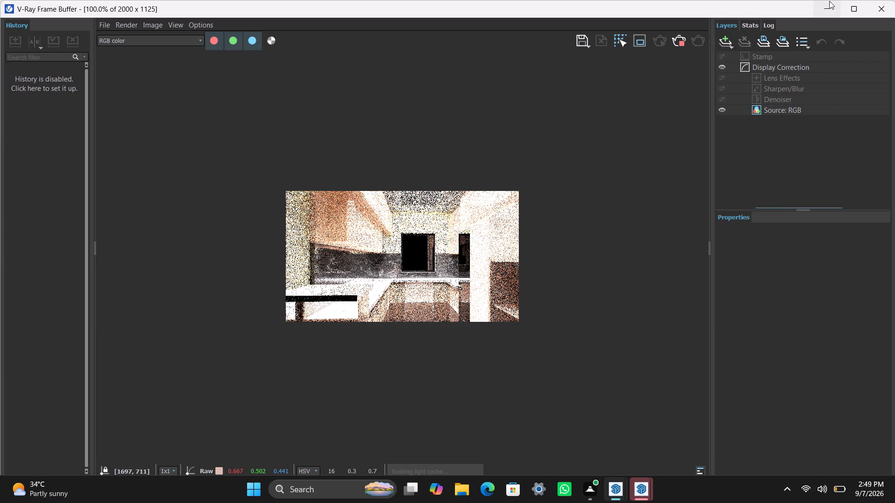
Minimize the frame buffer and the kitchen model window, and try to close the extra Welcome to SketchUp window.
left_click(827, 4)
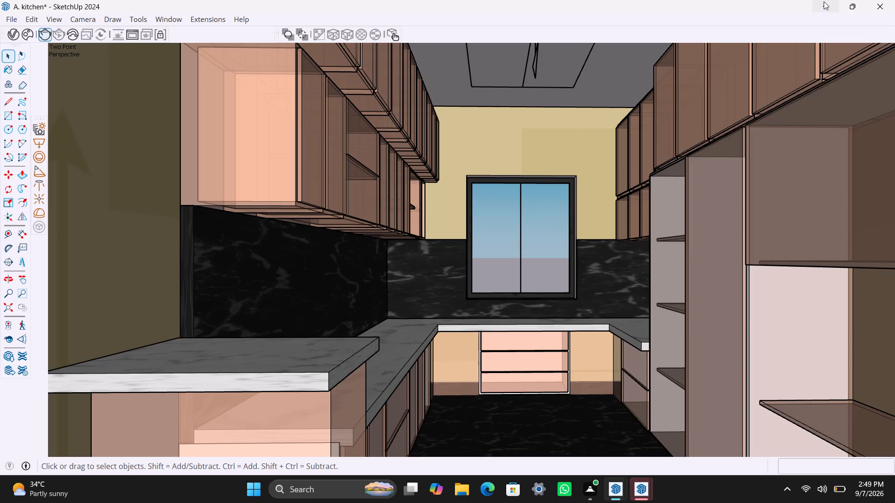
left_click(824, 1)
right_click(775, 182)
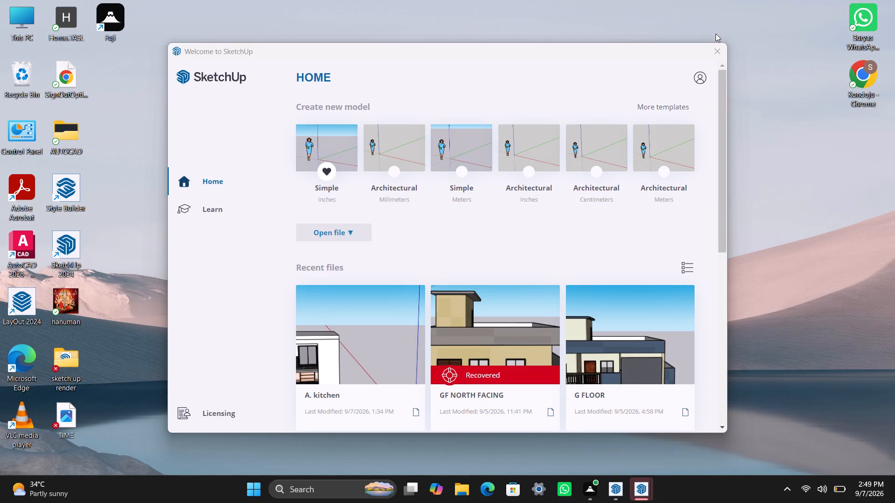
left_click(721, 44)
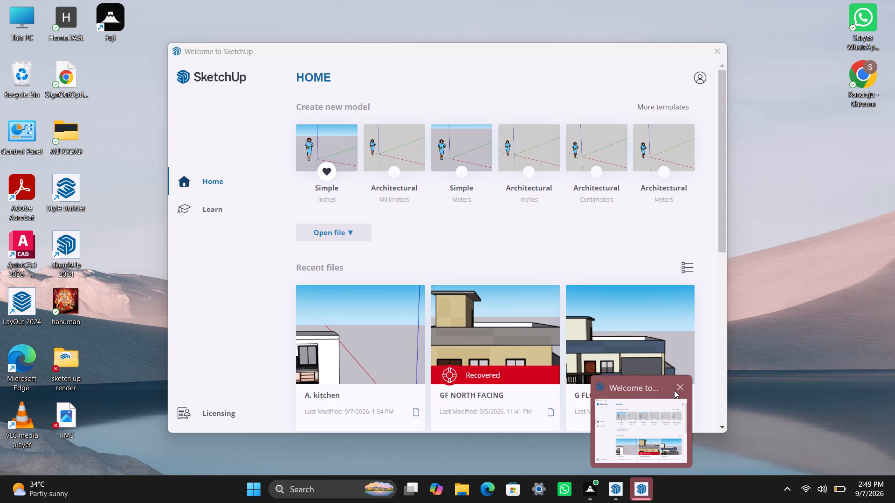
left_click(679, 385)
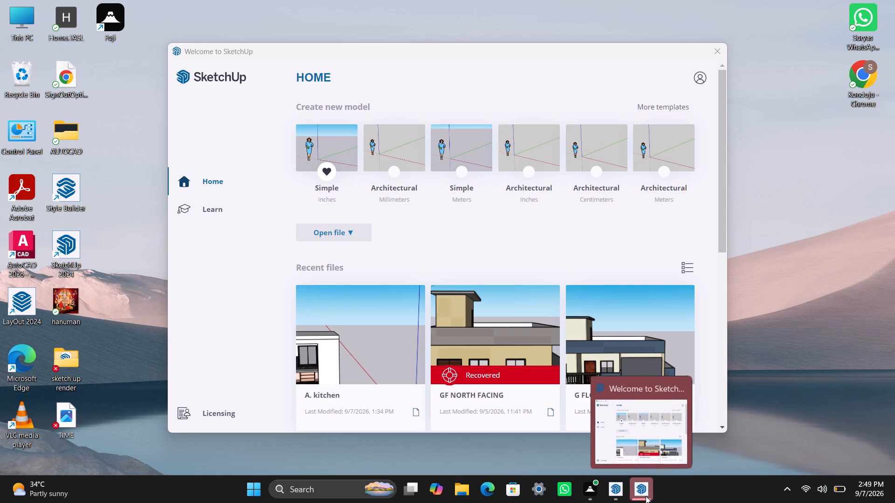
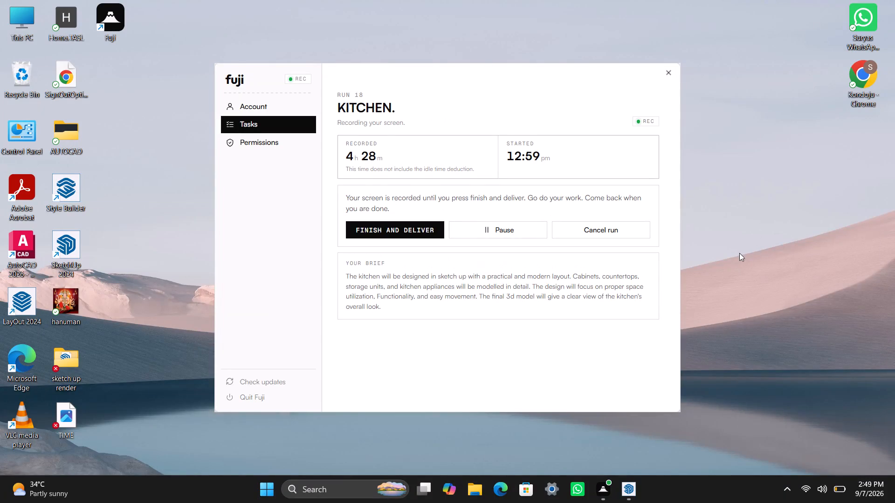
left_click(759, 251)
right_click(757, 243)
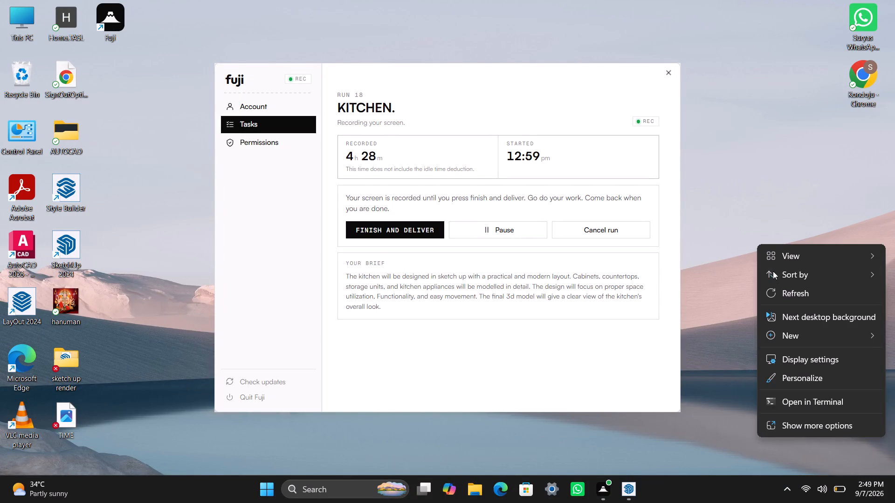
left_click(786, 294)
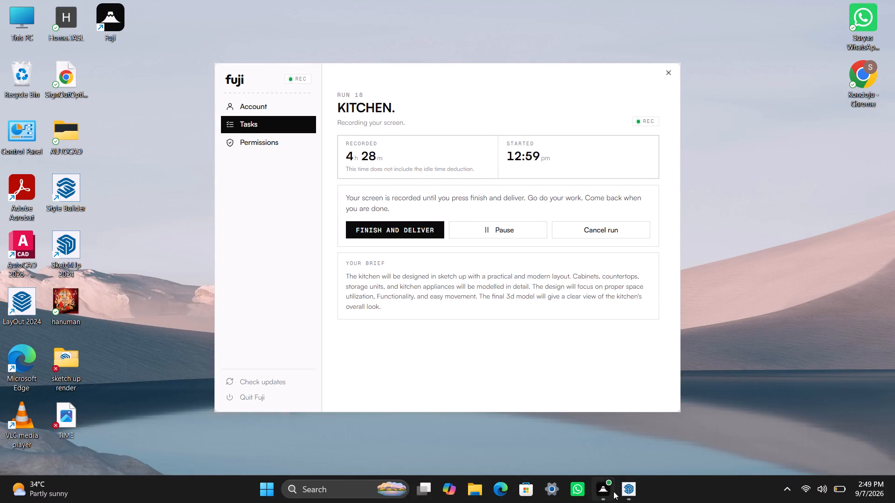
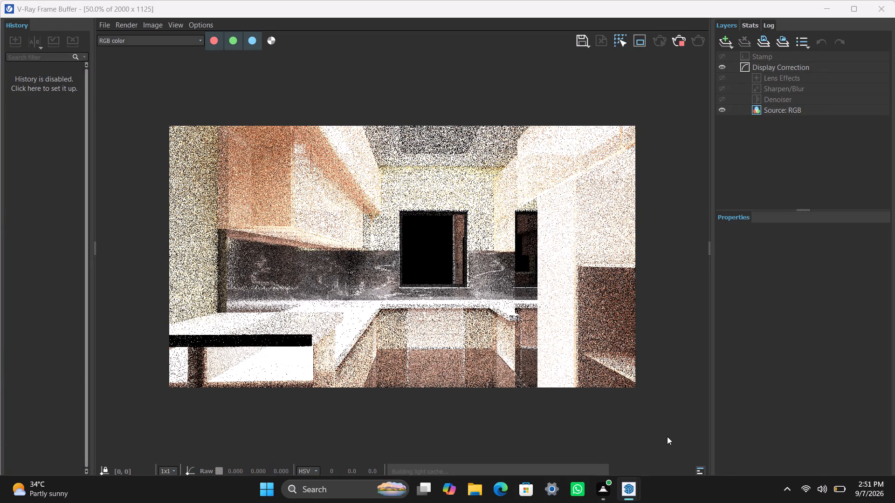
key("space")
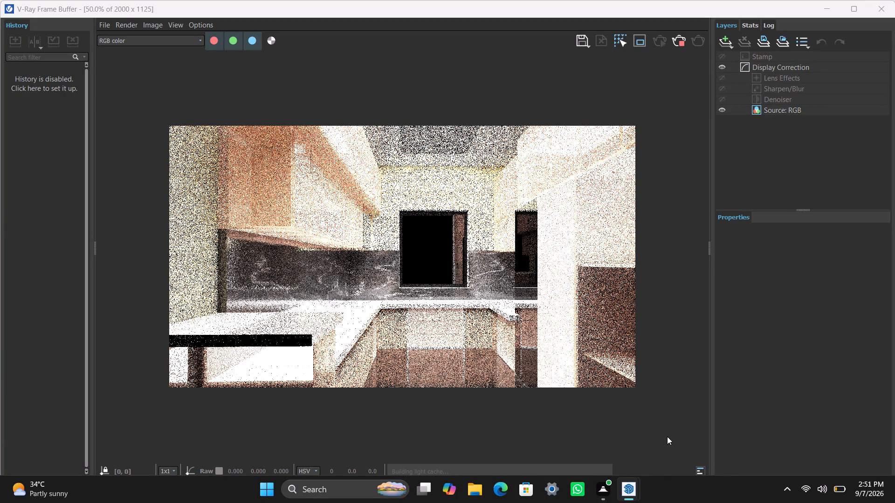
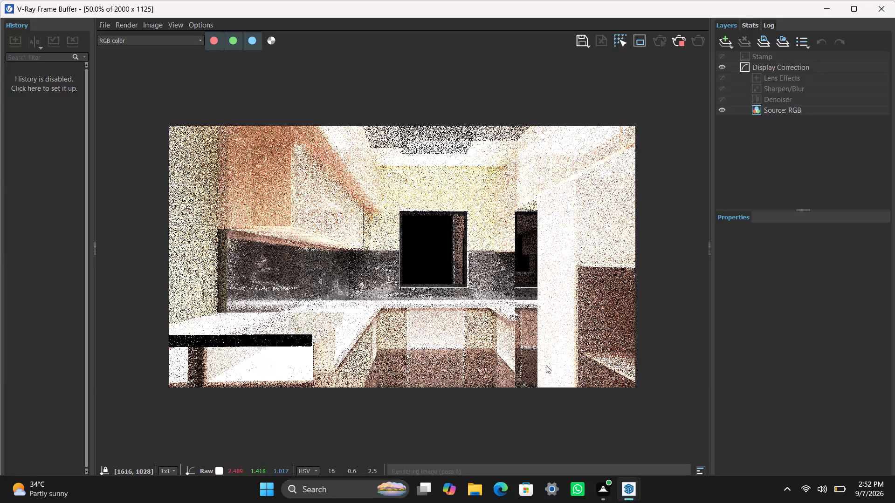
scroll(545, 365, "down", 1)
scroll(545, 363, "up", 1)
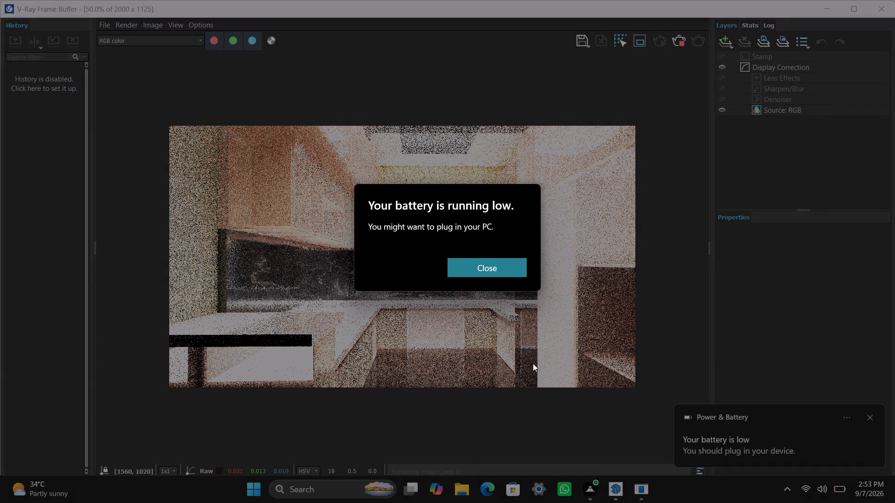
Dismiss the low-battery warning covering the render in progress.
key("space")
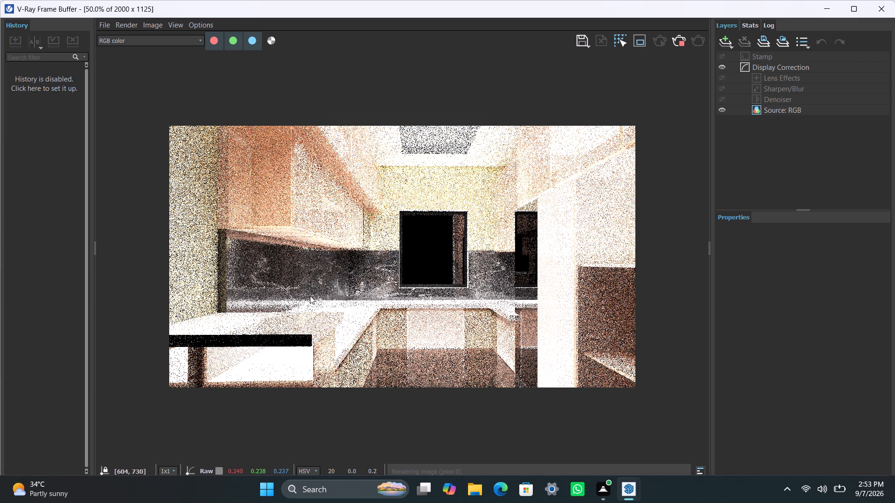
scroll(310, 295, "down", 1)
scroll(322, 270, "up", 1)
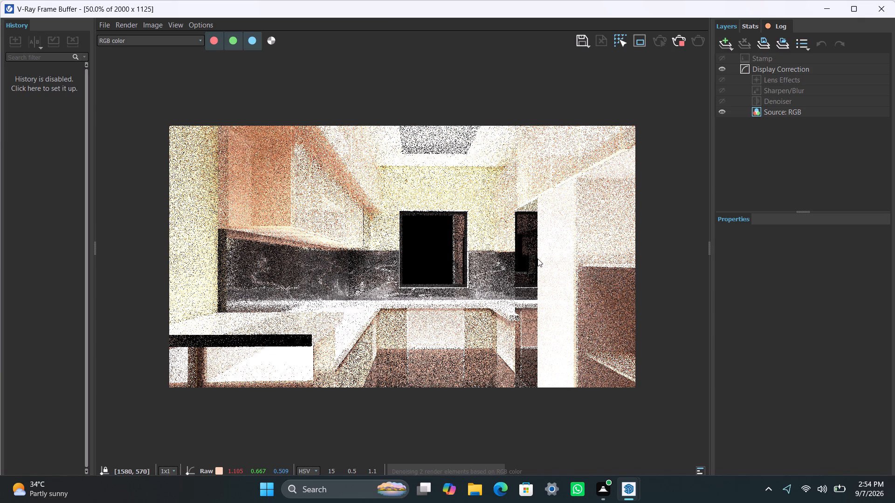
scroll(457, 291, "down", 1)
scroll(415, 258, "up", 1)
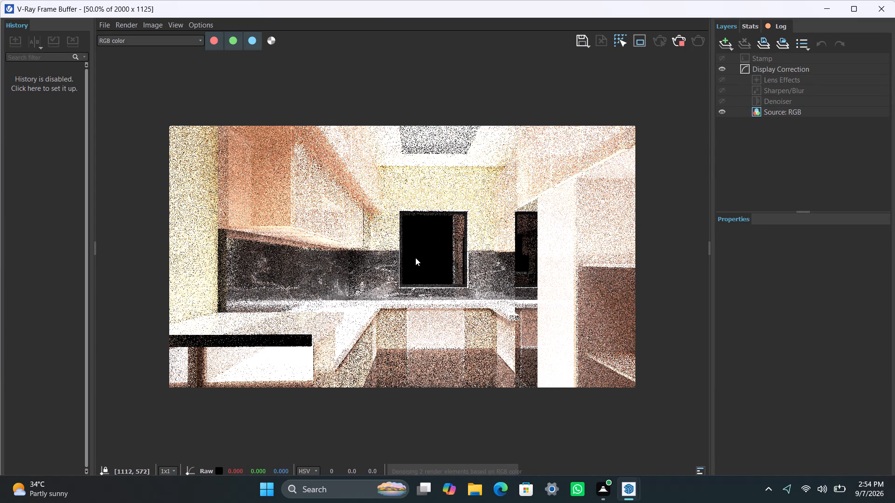
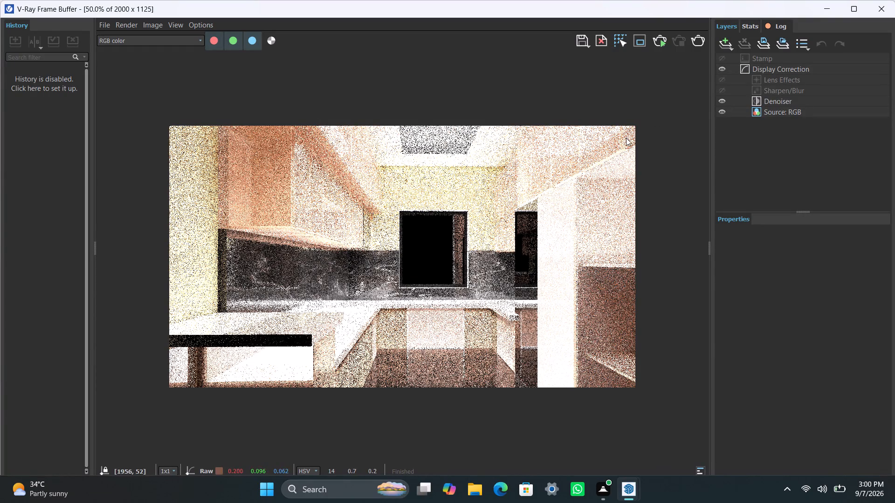
Start interactive rendering of the kitchen interior view.
left_click(663, 40)
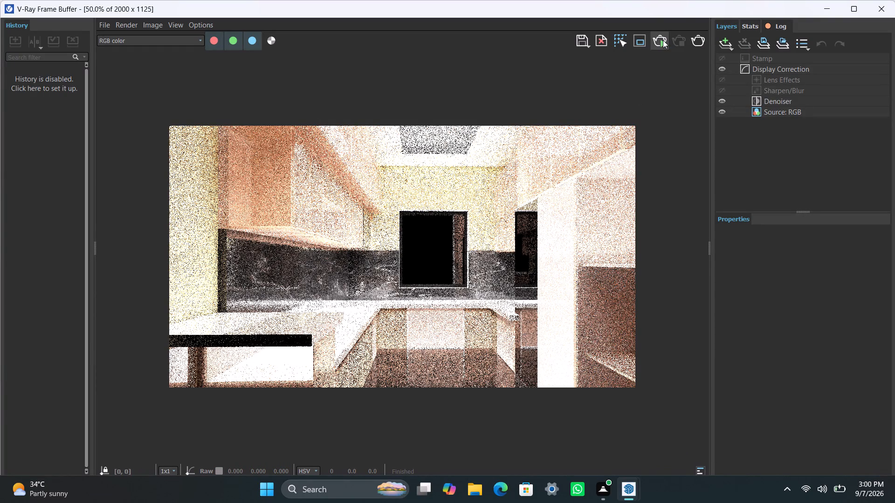
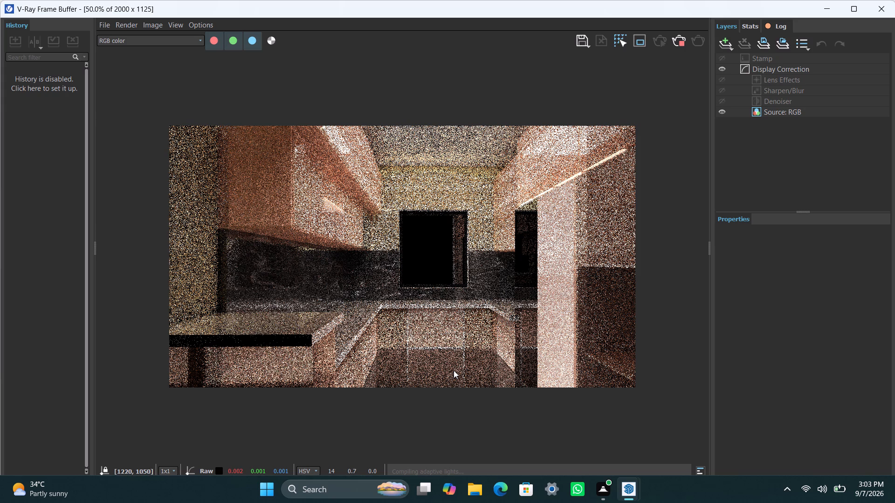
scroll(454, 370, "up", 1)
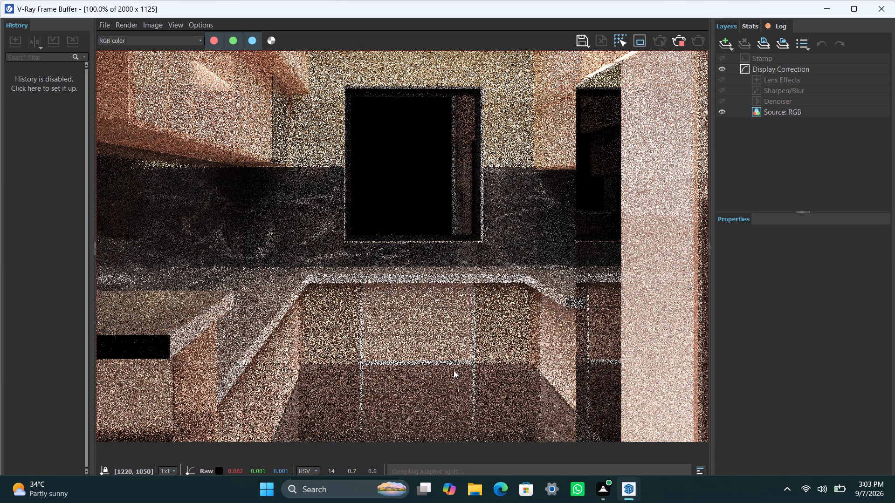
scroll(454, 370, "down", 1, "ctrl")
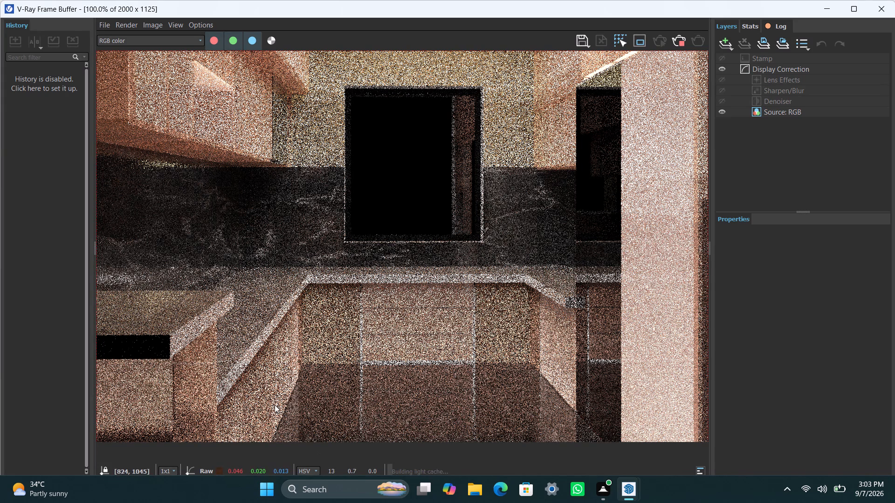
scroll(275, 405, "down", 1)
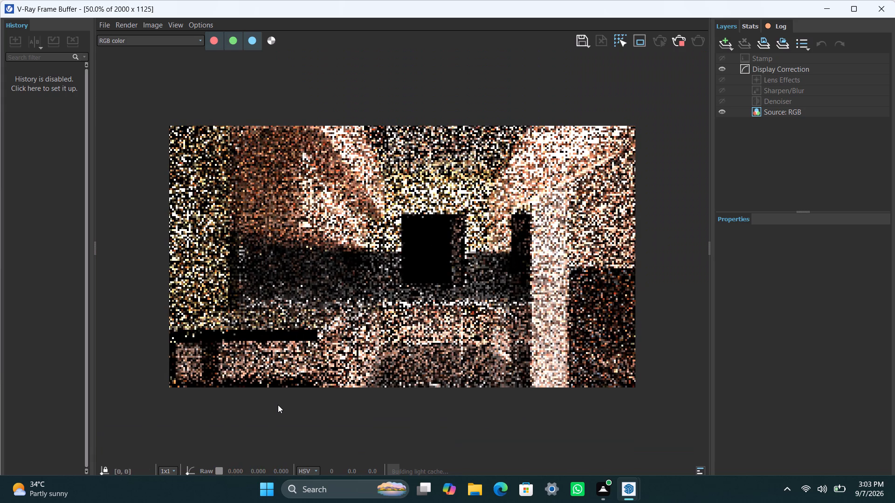
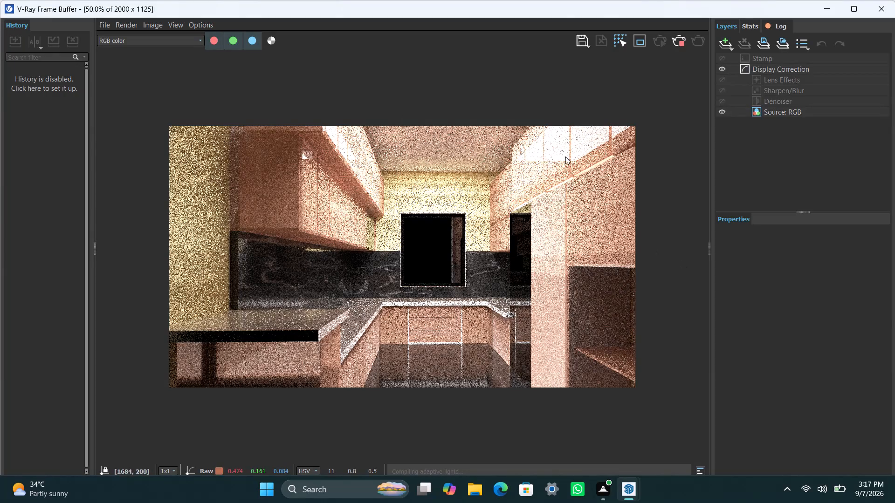
Abort the running render and minimise the V-Ray Frame Buffer to return to the kitchen model.
left_click(681, 45)
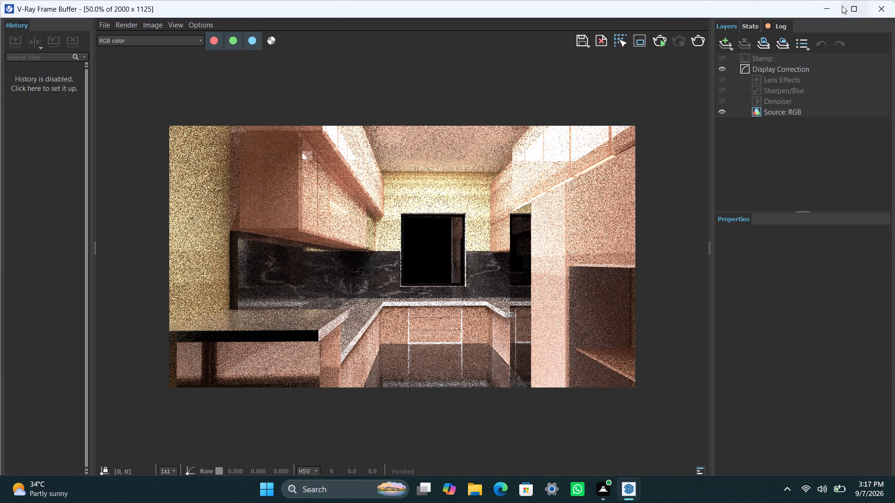
left_click(834, 4)
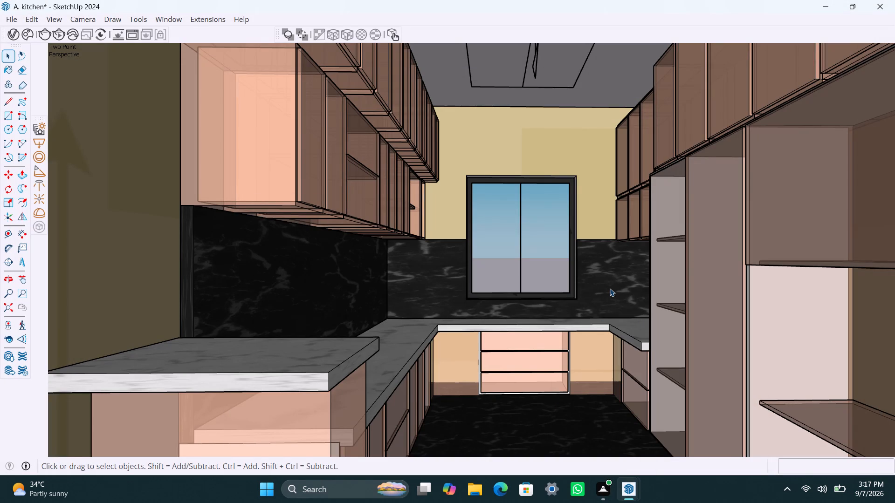
Use Position Camera to place the viewpoint on the ground outside the kitchen opening, looking in toward the window wall.
scroll(608, 270, "down", 10)
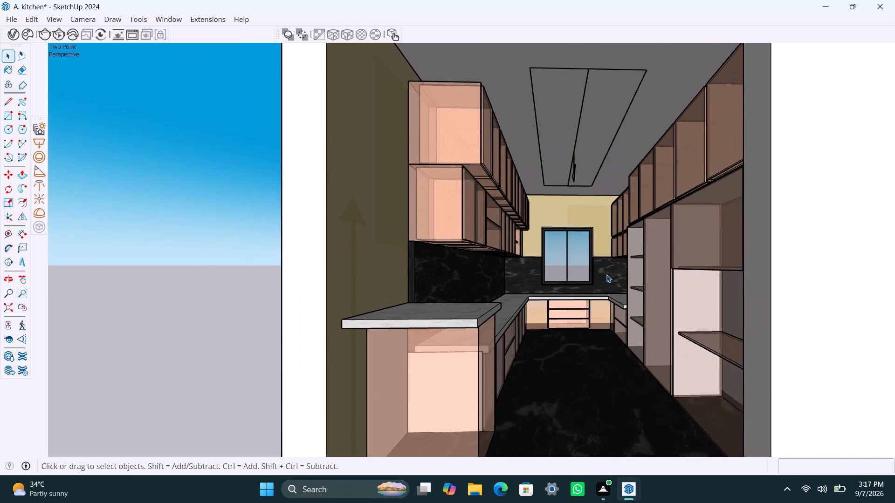
scroll(608, 301, "down", 4)
left_click(303, 191)
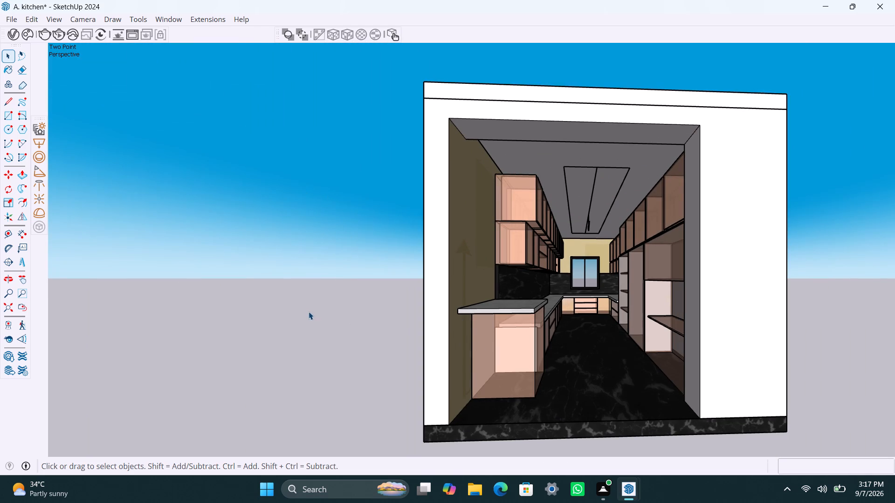
key("Escape")
key("Escape")
key("Escape")
scroll(484, 340, "up", 1)
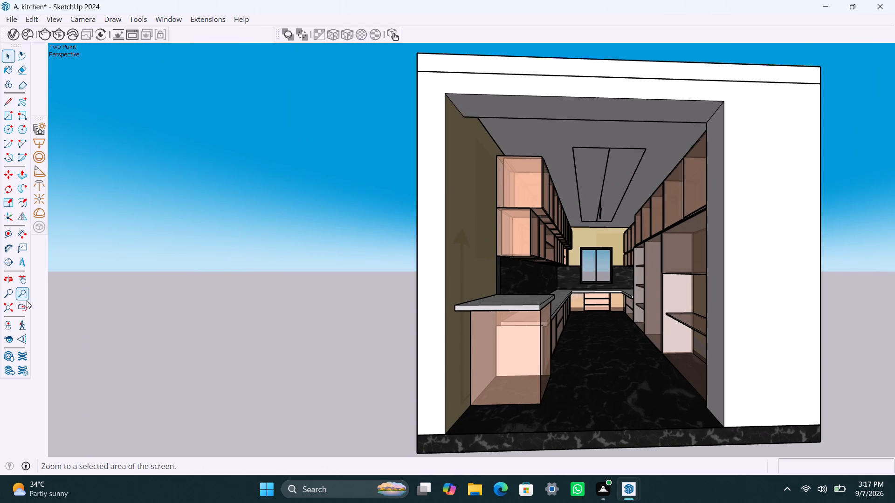
left_click(1, 307)
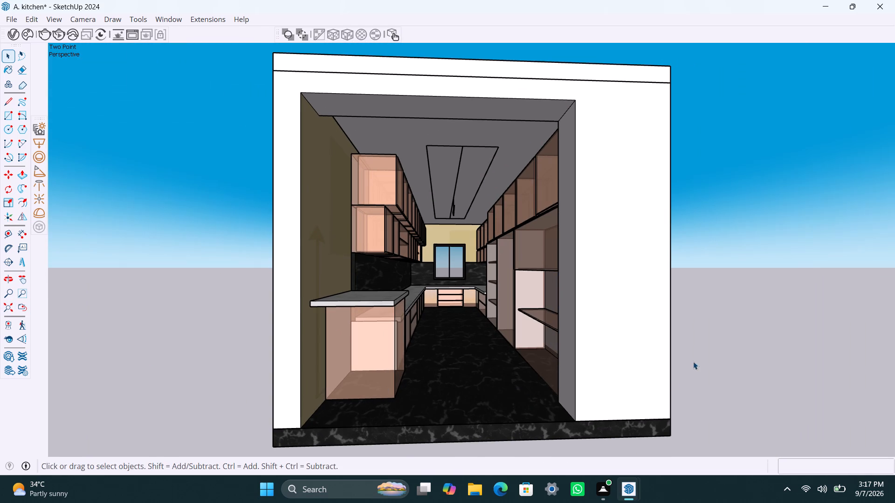
left_click(692, 362)
scroll(565, 315, "up", 7)
scroll(530, 319, "down", 5)
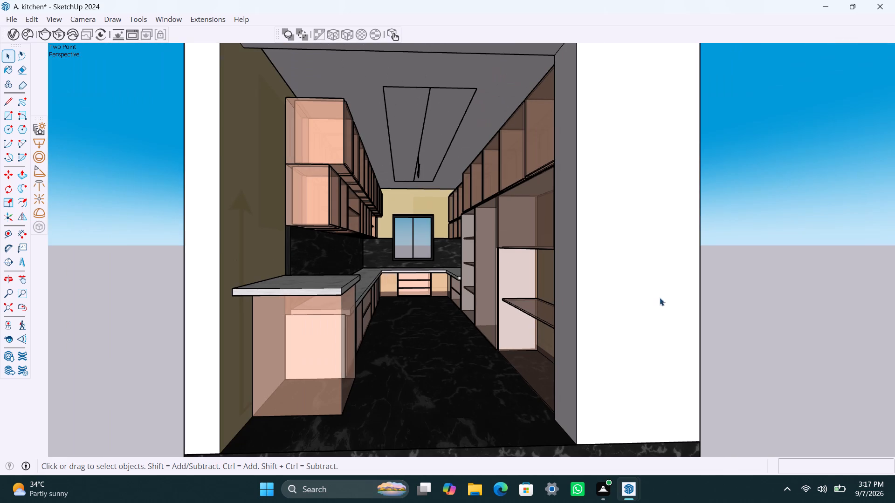
triple_click(778, 267)
scroll(728, 267, "down", 4)
middle_click_drag(751, 279, 623, 279)
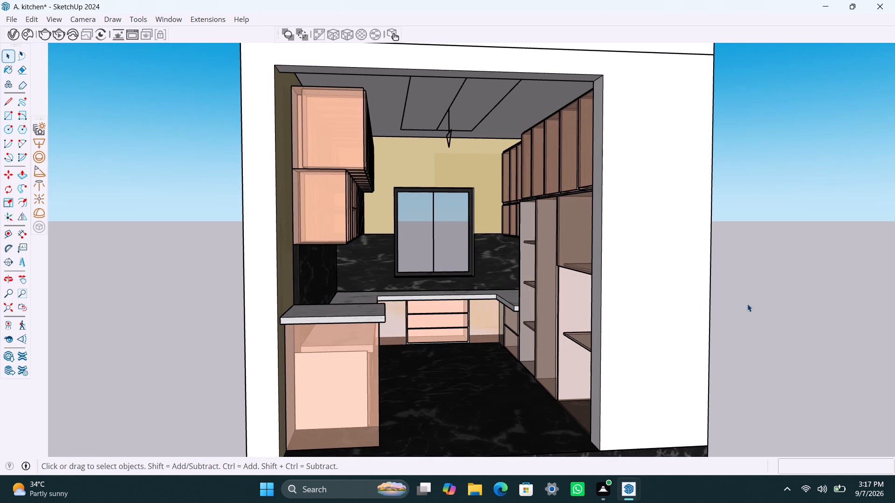
left_click(793, 288)
scroll(583, 307, "down", 3)
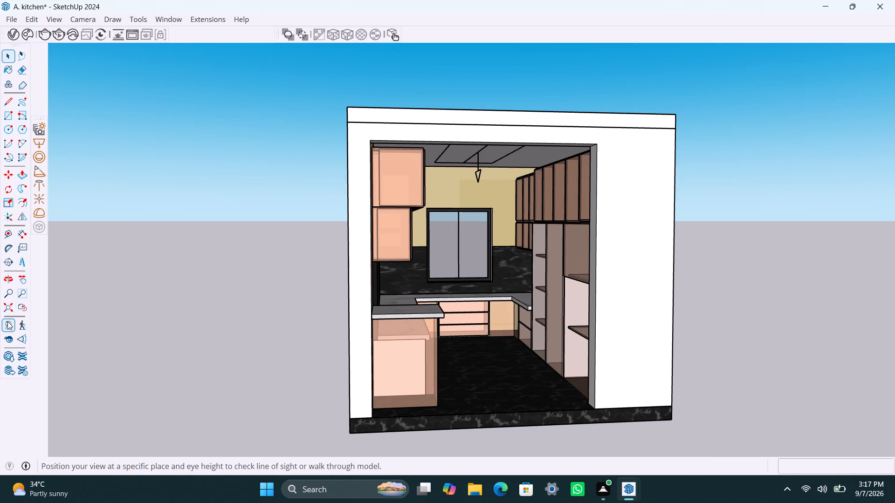
left_click(7, 321)
left_click(552, 451)
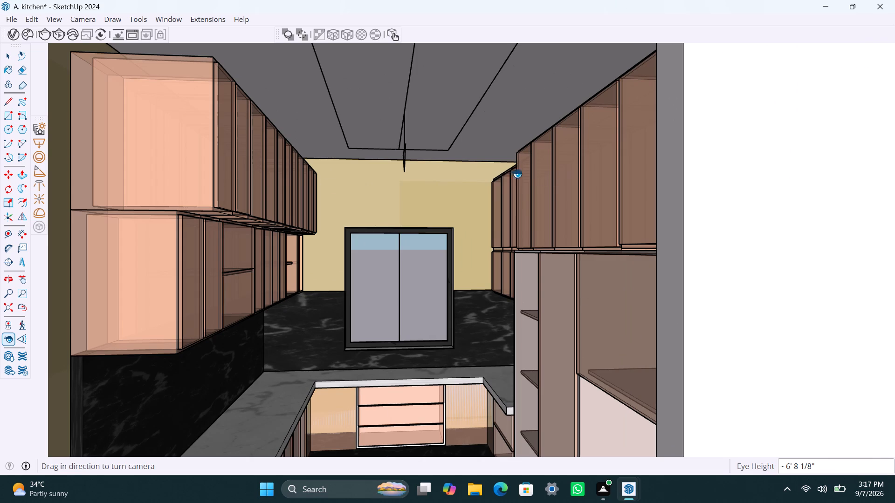
Switch to two-point perspective and reframe the interior on the window wall, with the counters, drawers and dark floor in view.
left_click(84, 20)
left_click(92, 106)
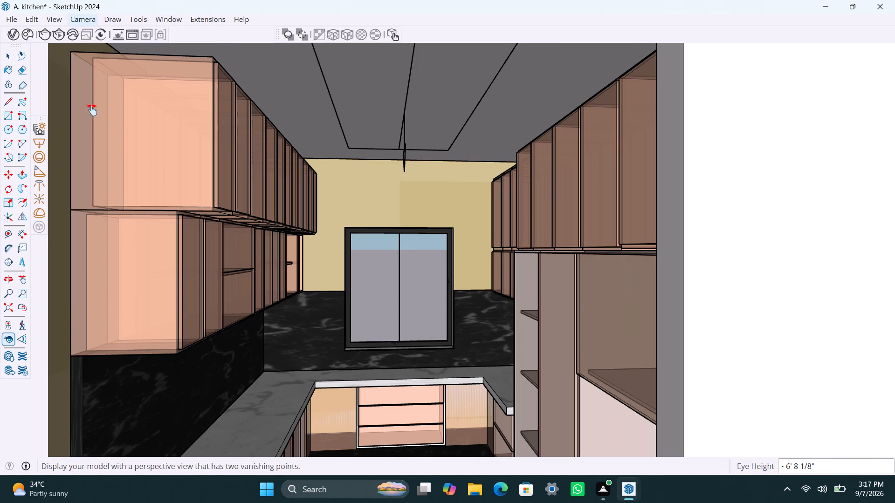
middle_click_drag(431, 395, 431, 386)
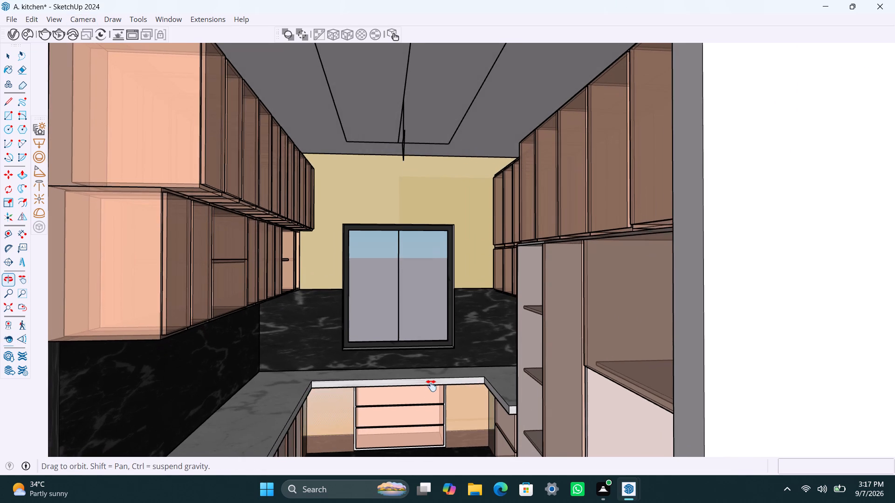
middle_click_drag(431, 386, 455, 297)
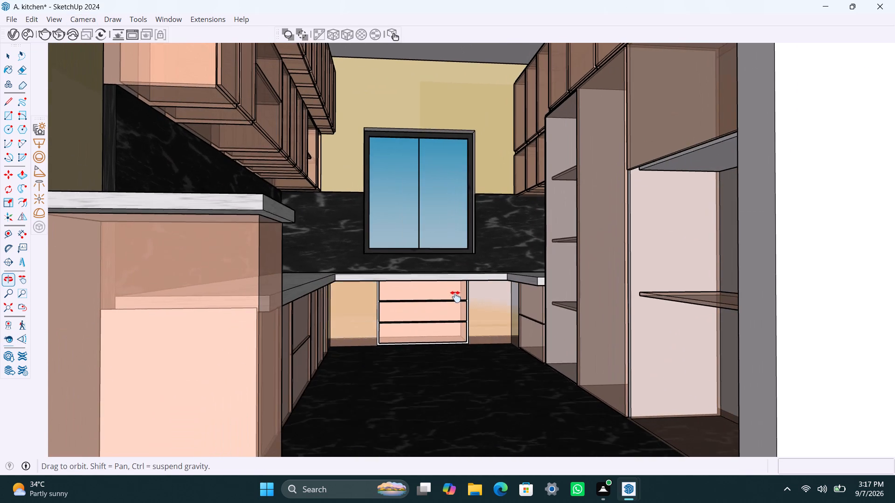
middle_click_drag(455, 297, 457, 320)
scroll(477, 303, "up", 1)
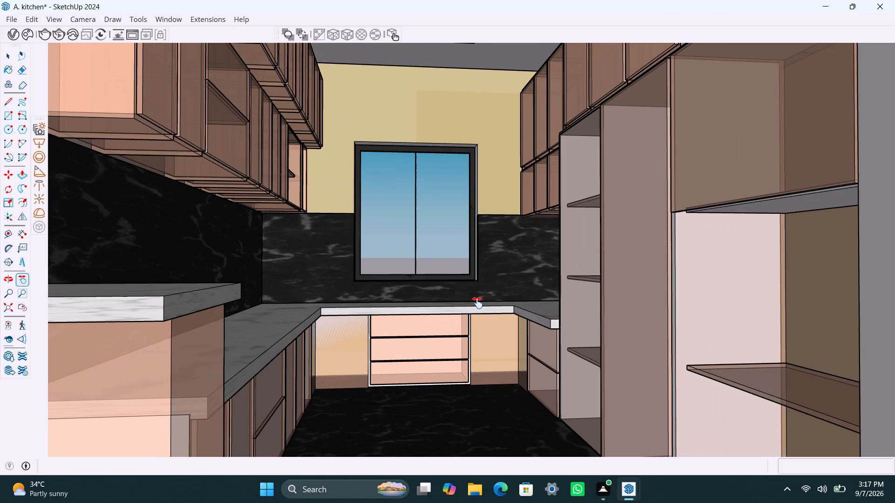
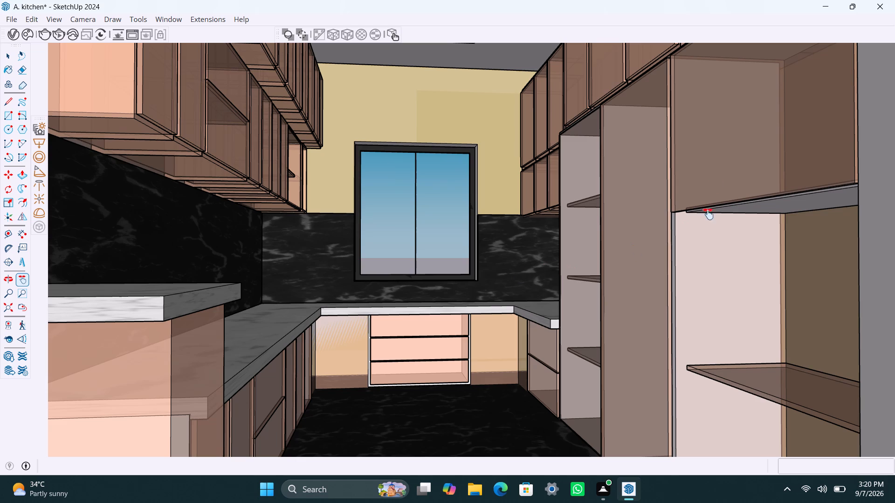
Open the V-Ray render output settings and set the image width to 1500 with a 16:9 Widescreen aspect ratio.
left_click(17, 32)
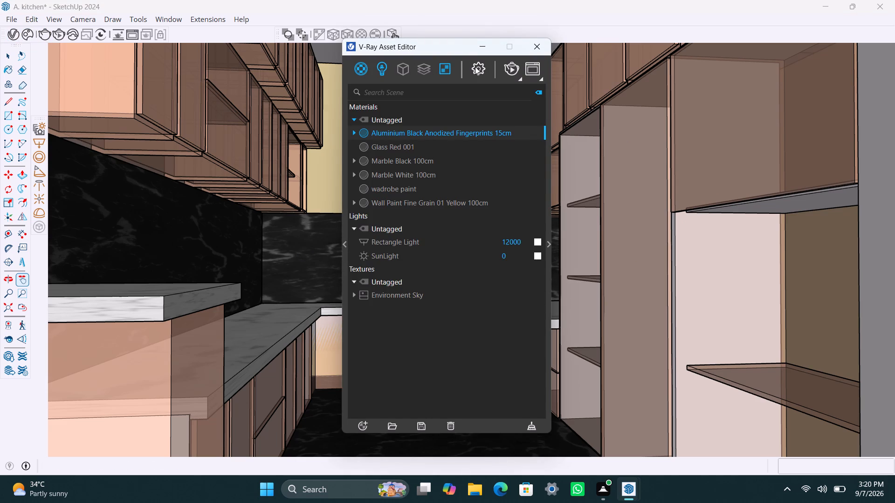
left_click(475, 67)
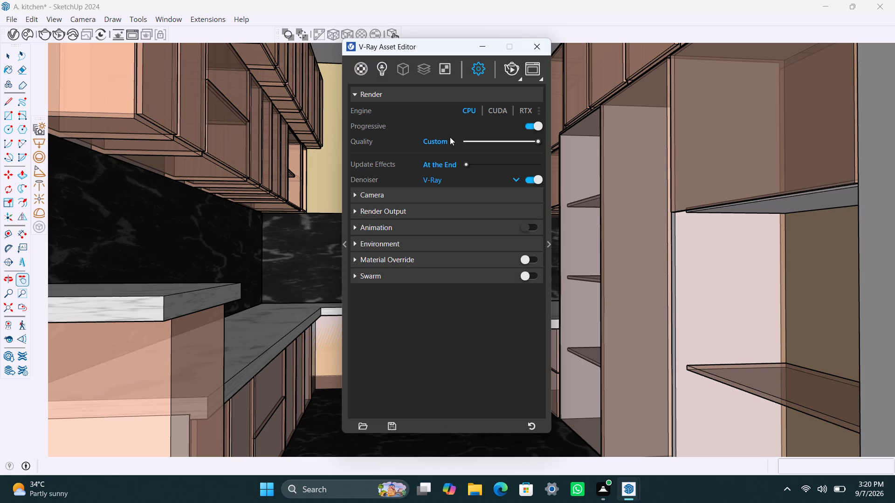
left_click(549, 244)
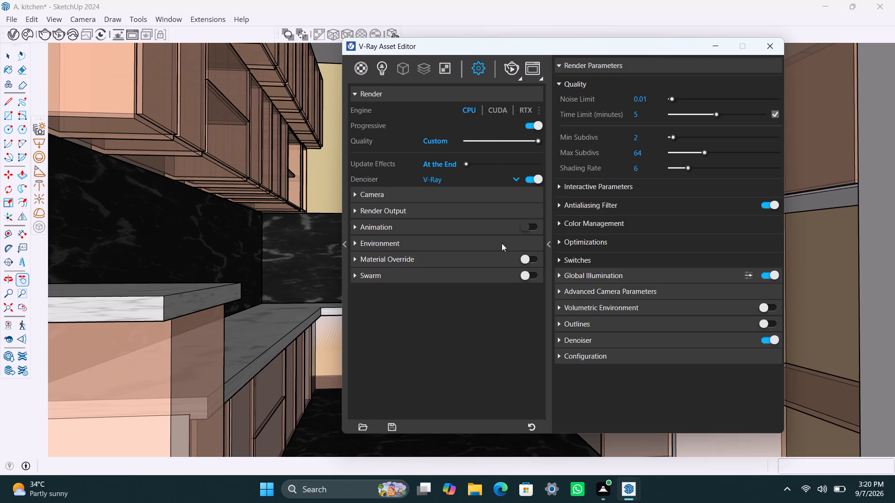
left_click(368, 190)
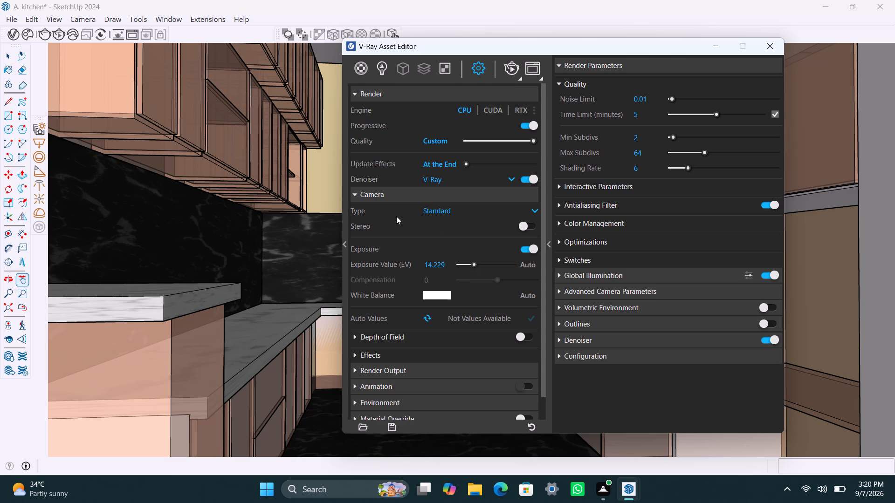
left_click(369, 195)
left_click(360, 207)
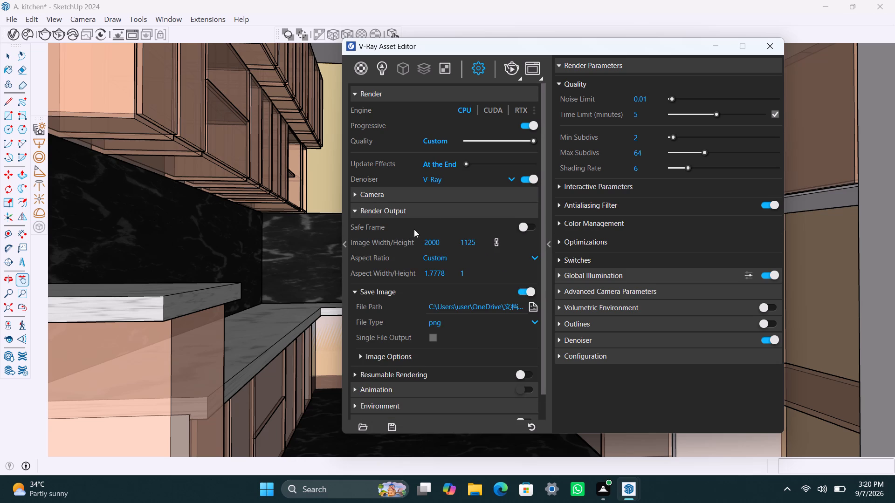
left_click_drag(451, 244, 399, 246)
type("1500")
left_click(534, 259)
left_click(499, 272)
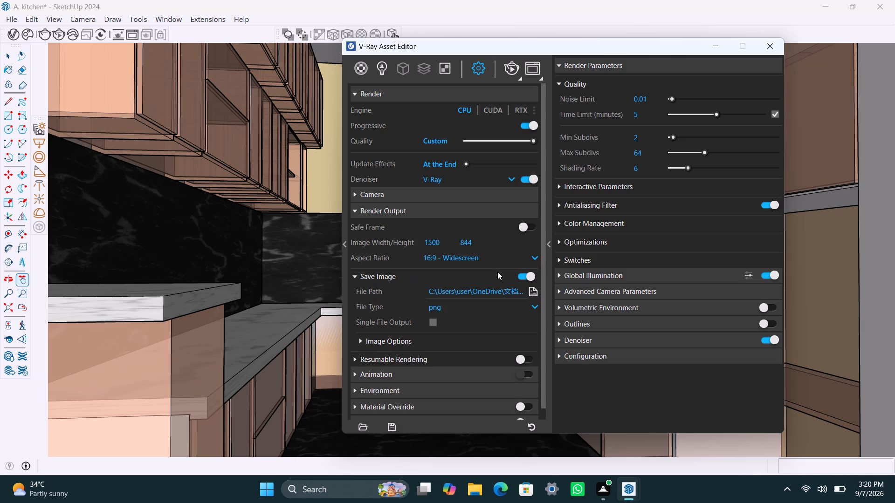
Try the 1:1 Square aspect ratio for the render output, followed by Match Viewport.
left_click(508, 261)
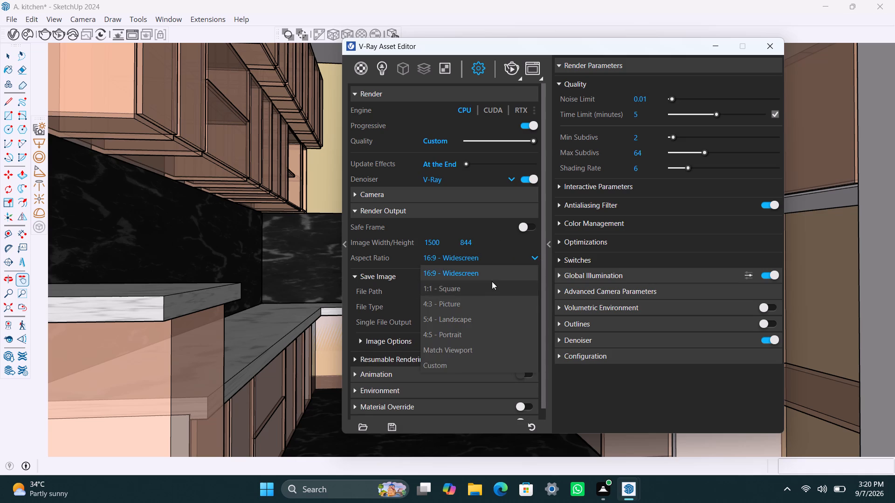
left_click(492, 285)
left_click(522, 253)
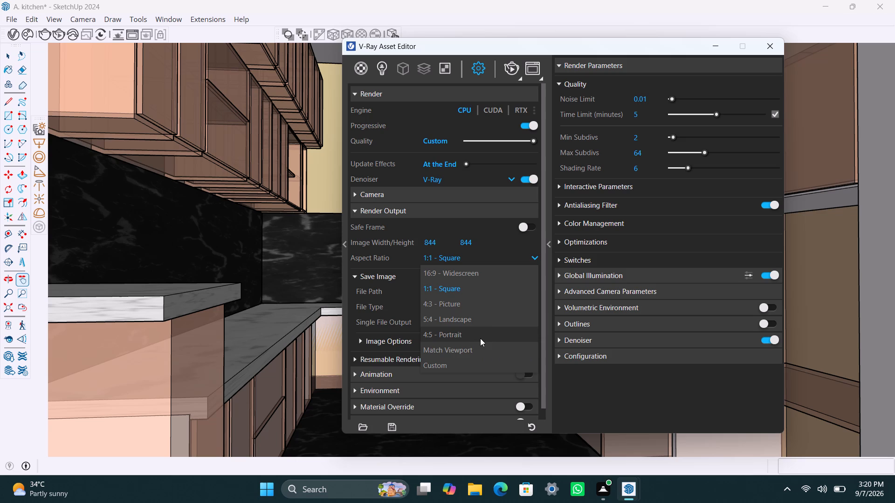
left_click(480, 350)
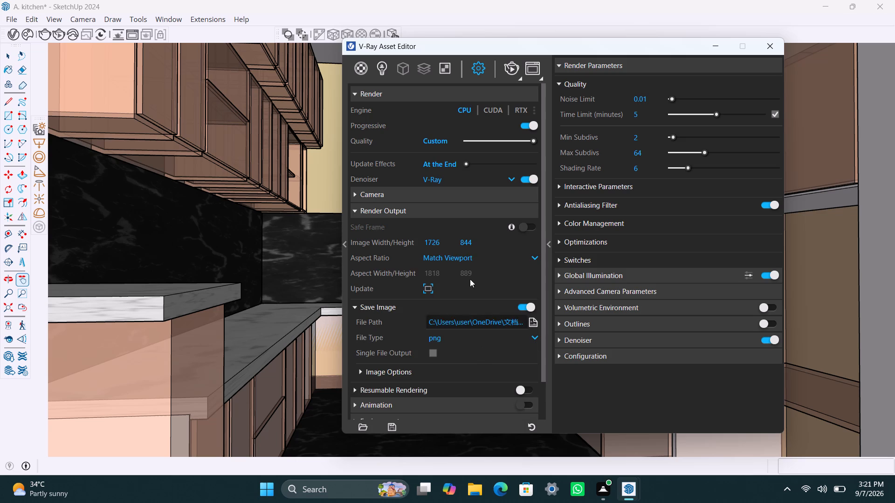
Pull the camera back outside the kitchen opening and set the render aspect ratio to 16:9 Widescreen.
left_click(476, 257)
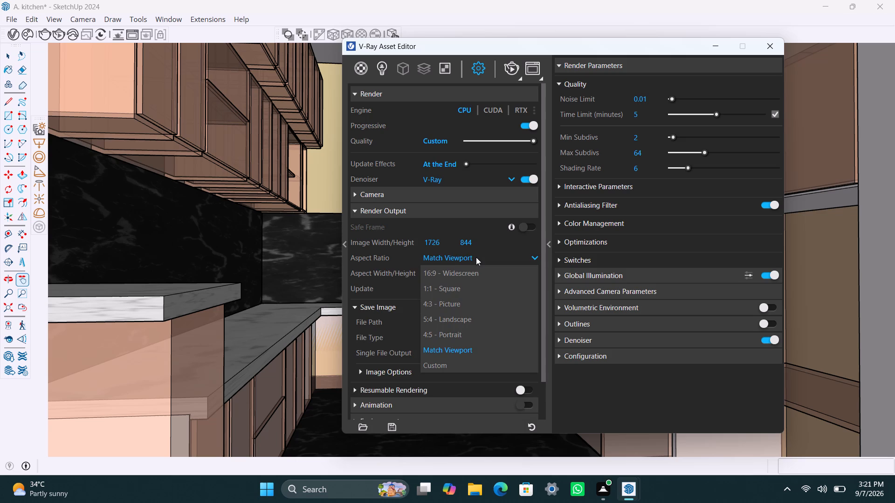
scroll(225, 318, "down", 4)
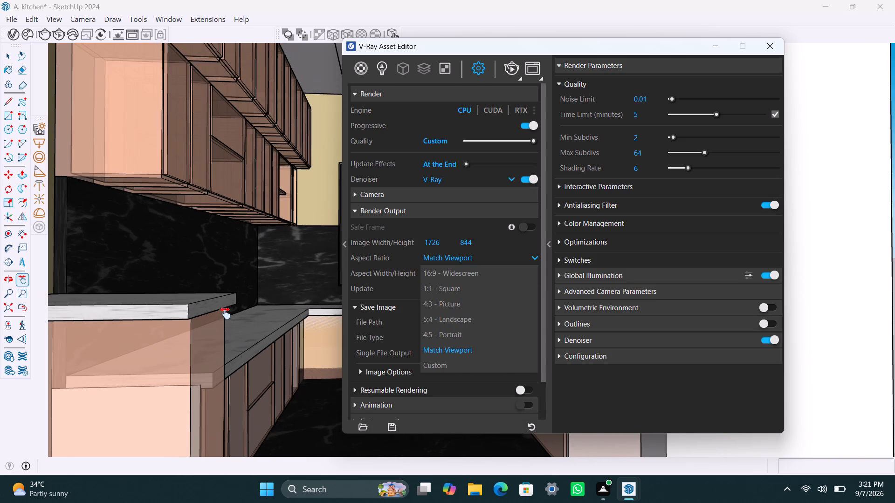
scroll(225, 313, "down", 10)
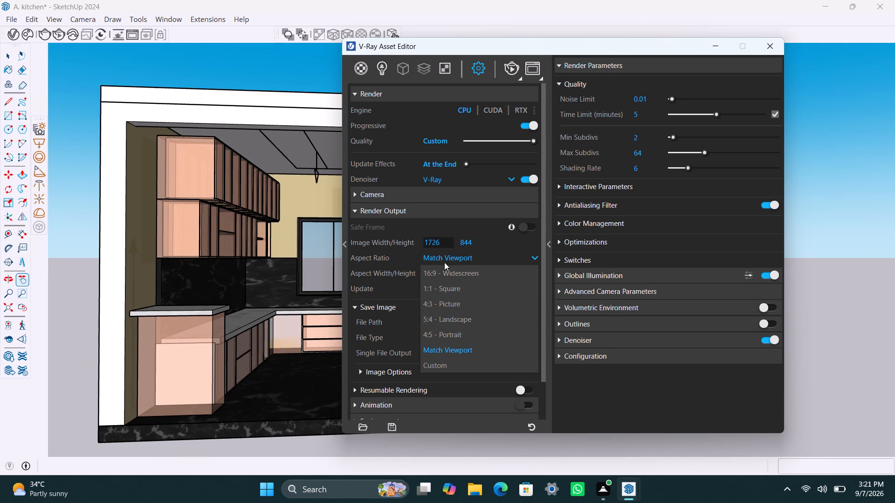
left_click(461, 277)
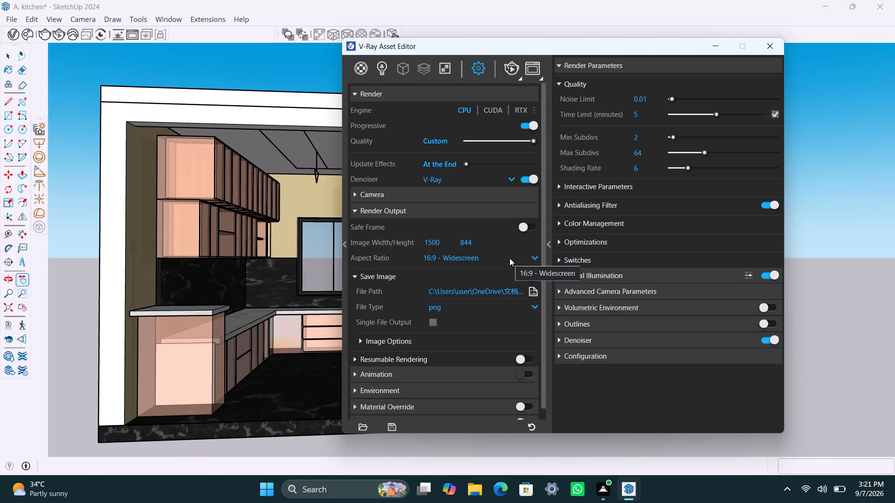
Try the 1:1 Square and 4:3 Picture output ratios, finishing with the aspect ratio set to Custom.
left_click(509, 258)
left_click(478, 293)
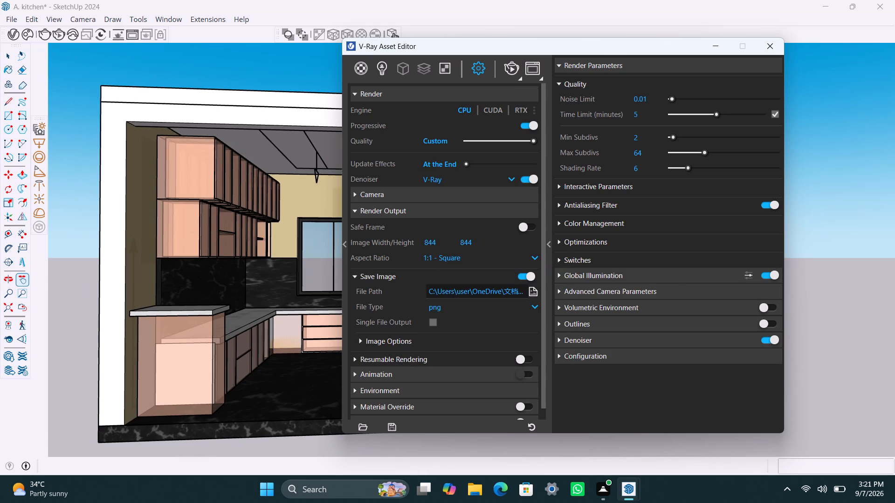
left_click(478, 261)
left_click(468, 305)
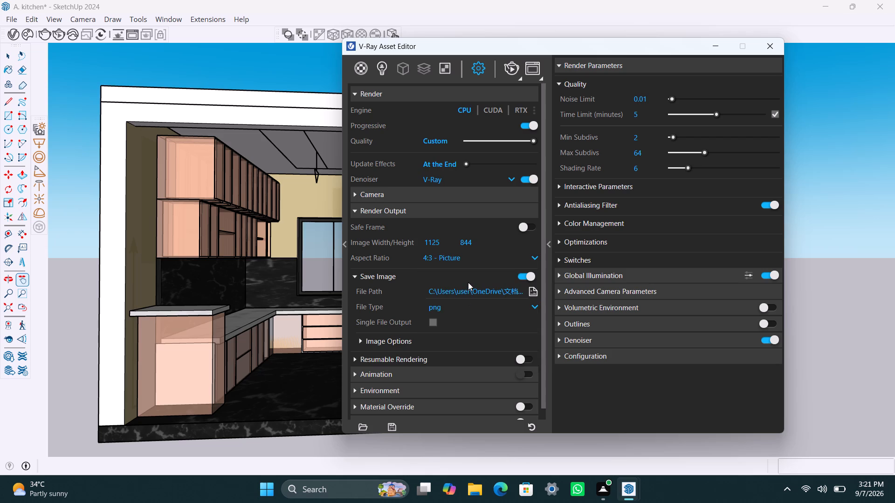
left_click(515, 261)
left_click(480, 361)
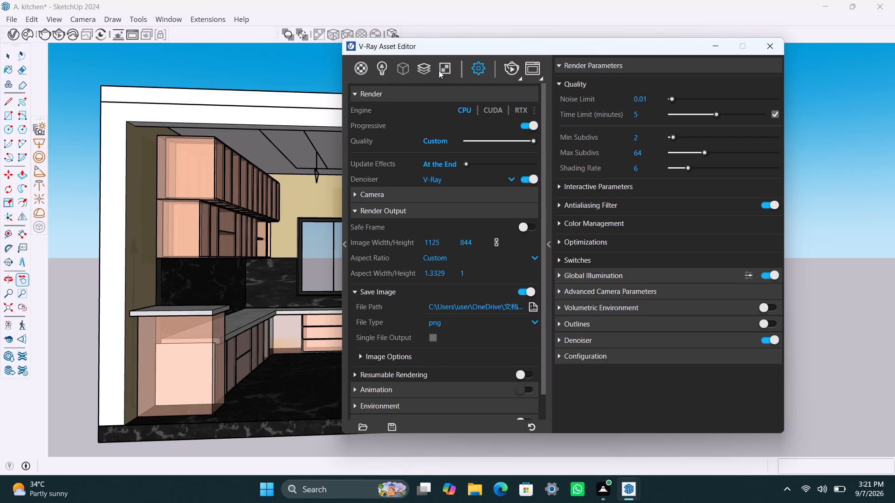
Add a Light Mix render element and group its lights by Group Instances.
left_click(420, 73)
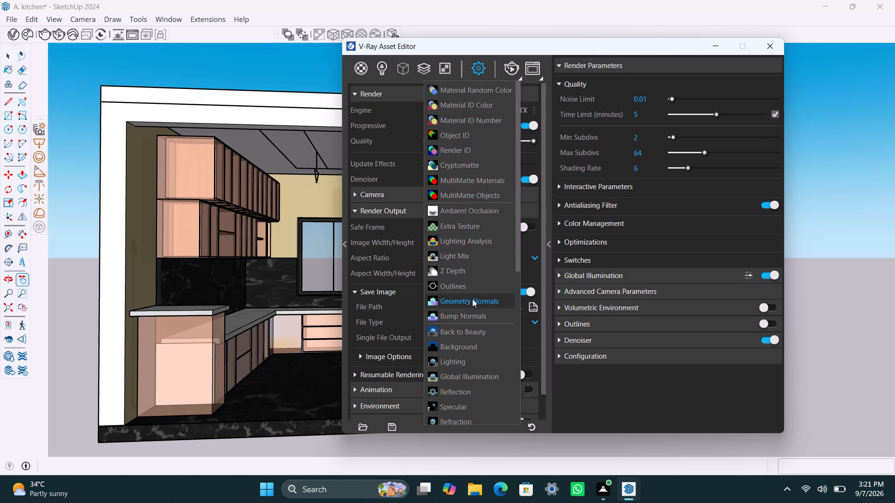
left_click(459, 256)
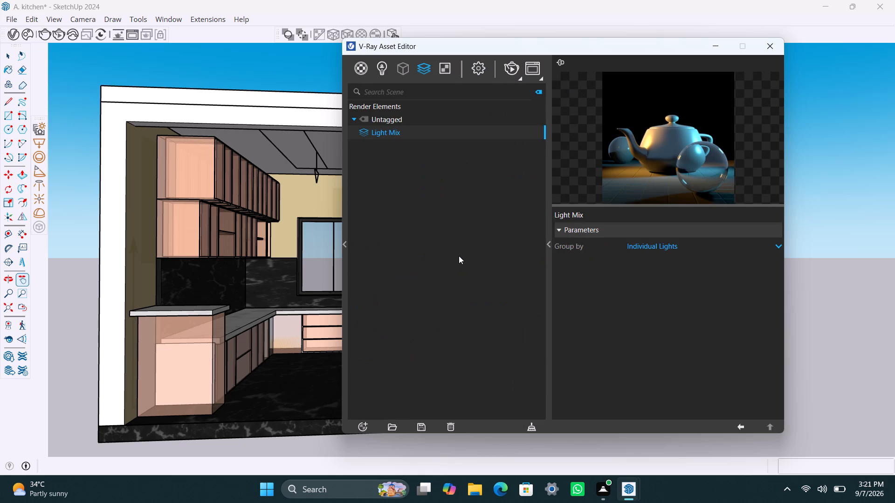
left_click(630, 249)
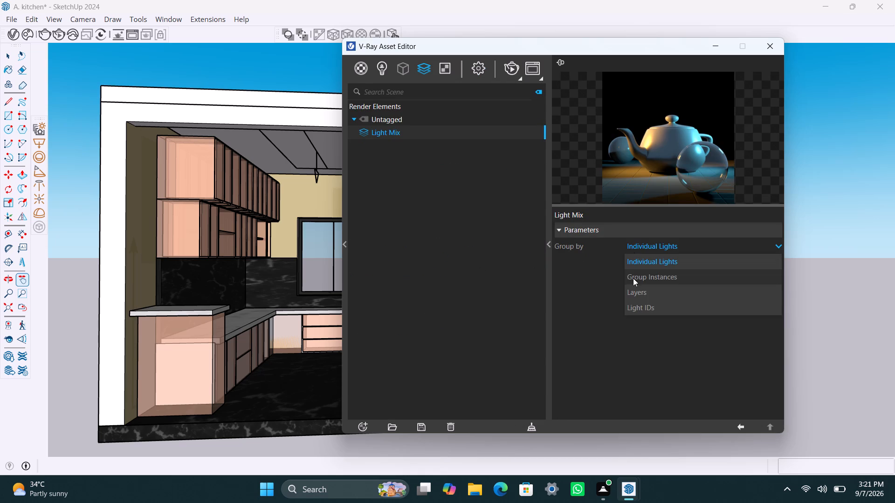
left_click(646, 272)
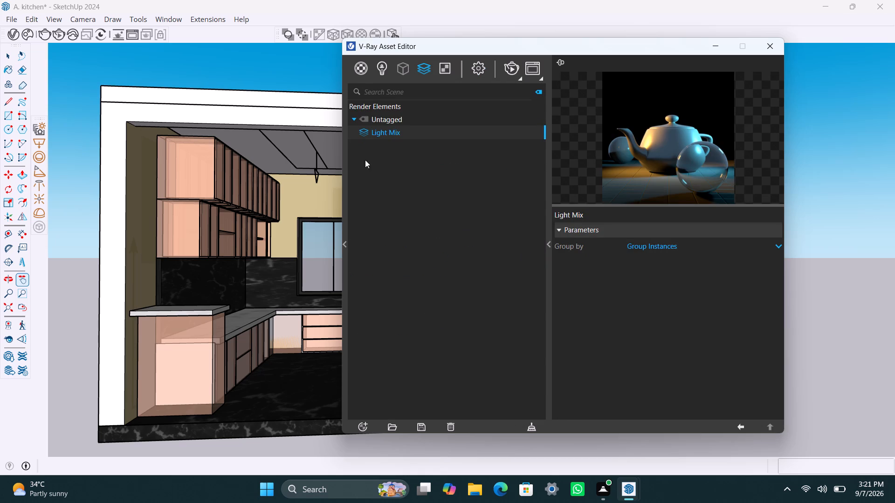
left_click(365, 70)
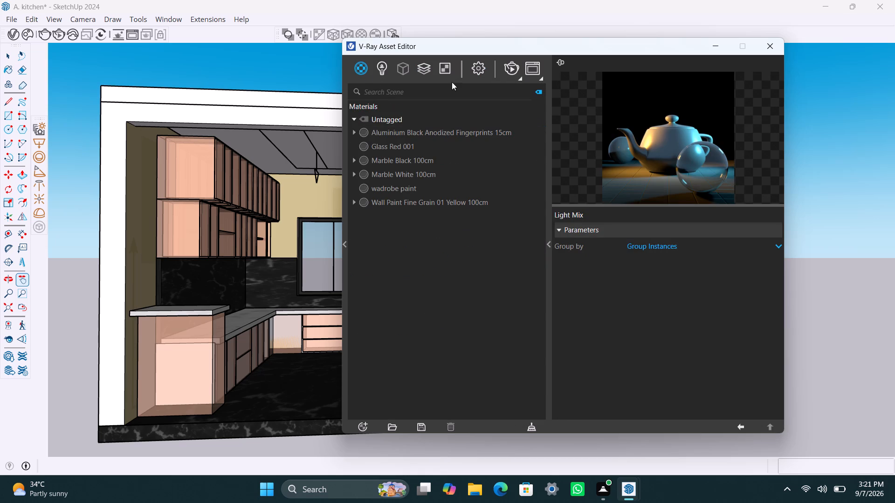
Return to the render settings and set the custom aspect width to 1.3333.
left_click(478, 66)
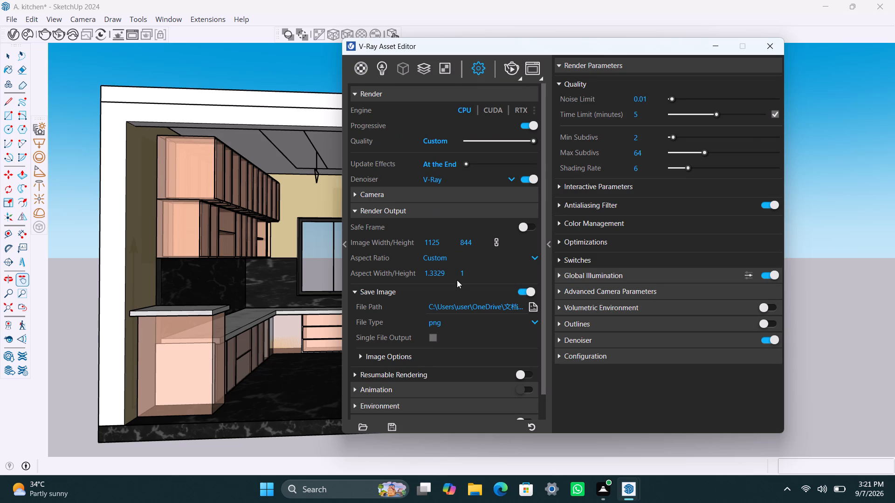
left_click_drag(452, 273, 412, 276)
type("1.3333")
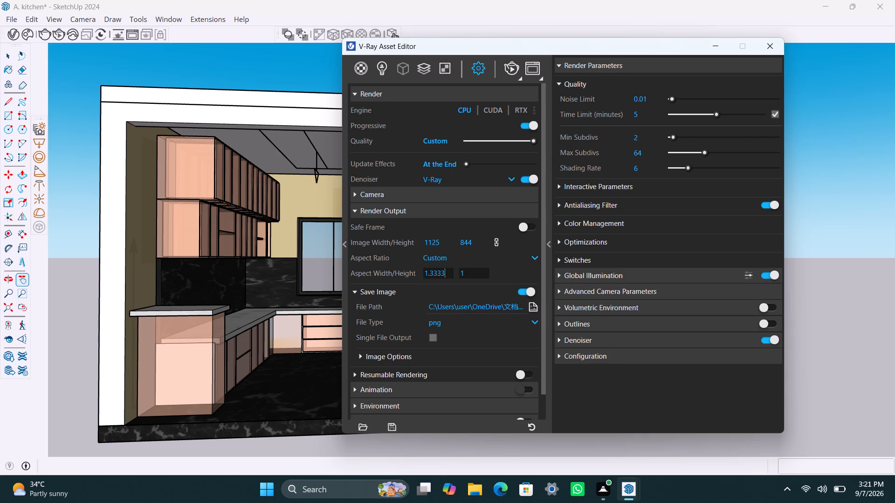
left_click(476, 269)
scroll(442, 402, "down", 1)
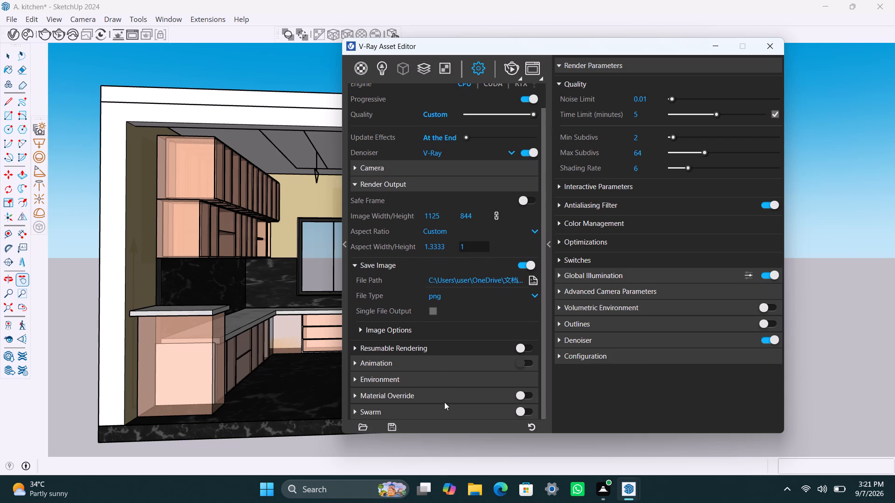
scroll(444, 402, "down", 5)
scroll(444, 397, "up", 2)
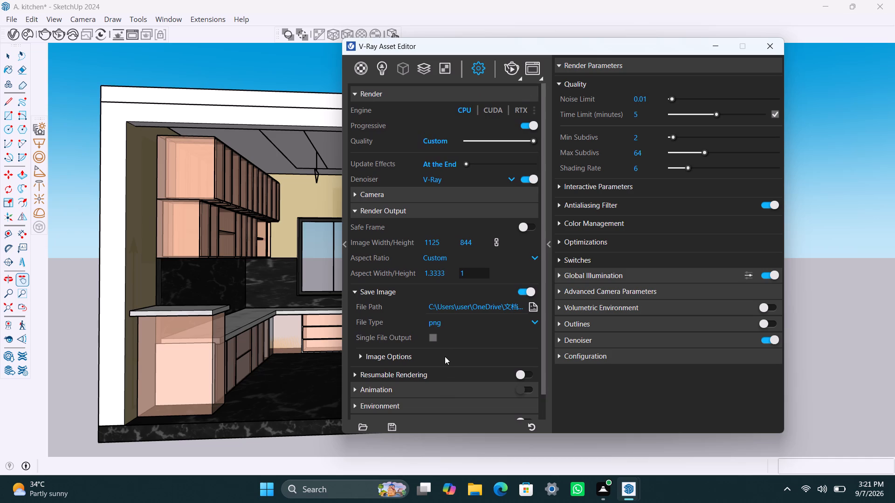
scroll(445, 350, "up", 1)
Set the Light Cache subdivs under Global Illumination to 1500.
left_click(582, 275)
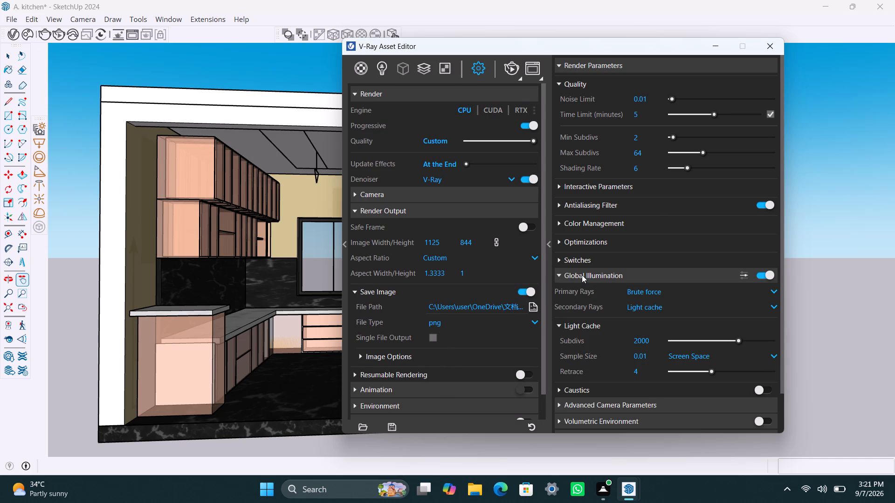
left_click_drag(661, 336, 605, 336)
key("1")
key("5")
key("0")
key("0")
left_click(613, 321)
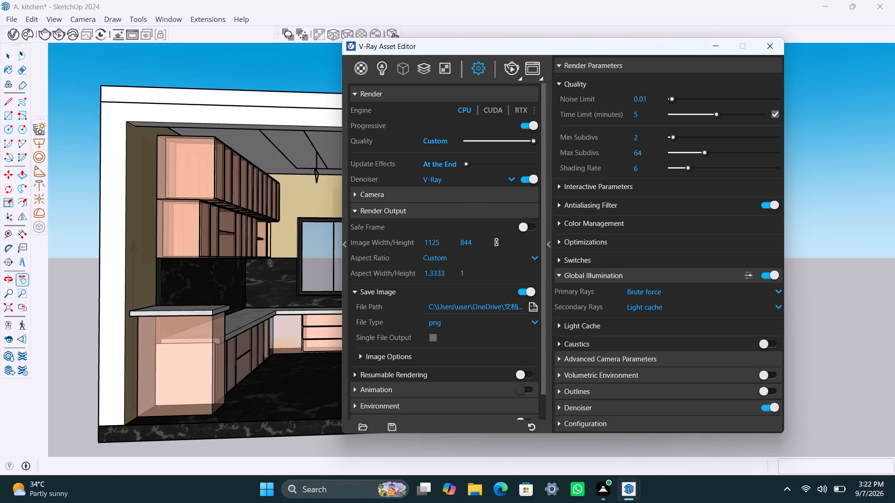
Set the render output image width to 1500, keeping the custom 1.3333:1 aspect ratio.
left_click_drag(453, 242, 414, 242)
type("1500")
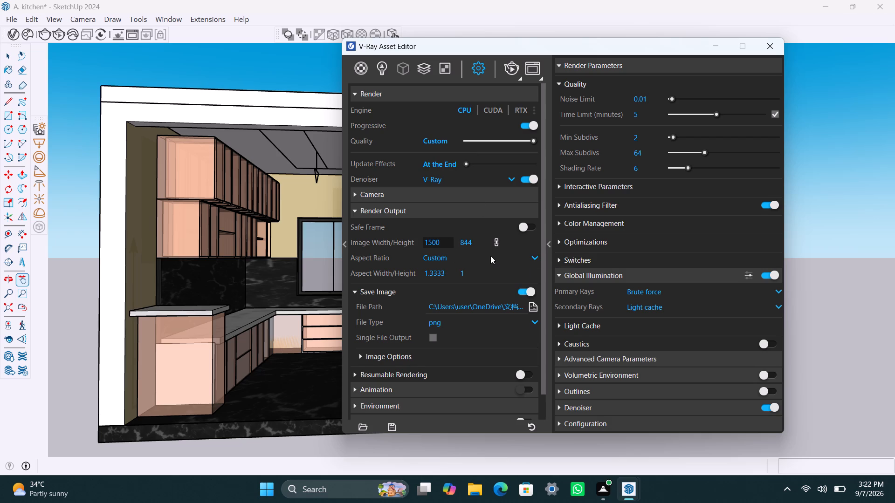
left_click(486, 243)
left_click_drag(486, 243, 451, 251)
left_click(434, 227)
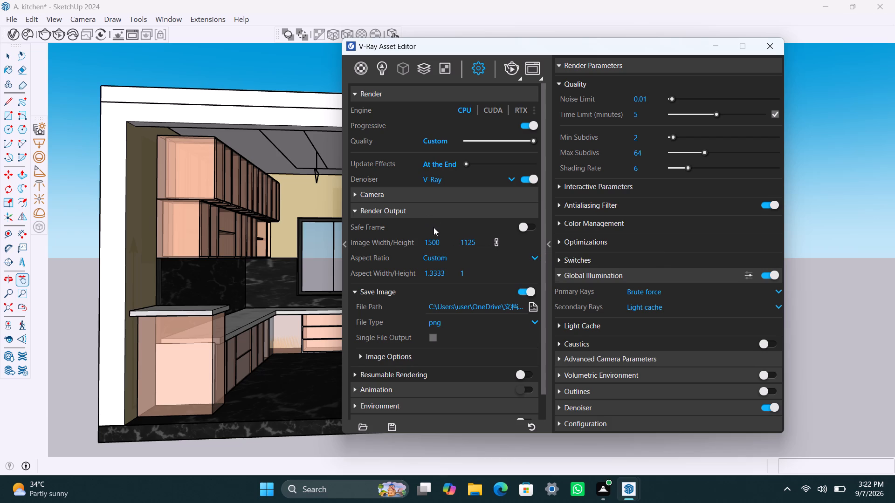
Turn on Safe Frame for the render output and minimise the asset editor to reveal the model.
left_click(524, 226)
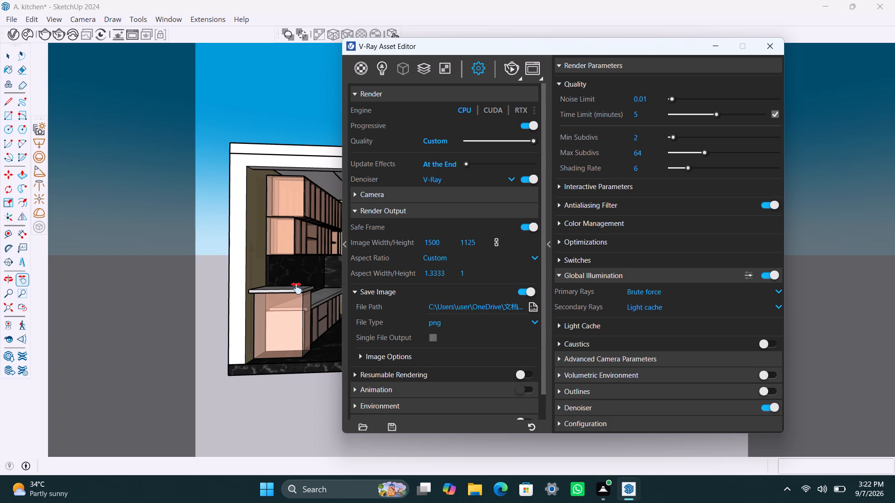
left_click(710, 42)
Use Position Camera to place the viewpoint in front of the kitchen's open doorway, facing the window wall.
middle_click_drag(443, 322, 525, 352, "shift")
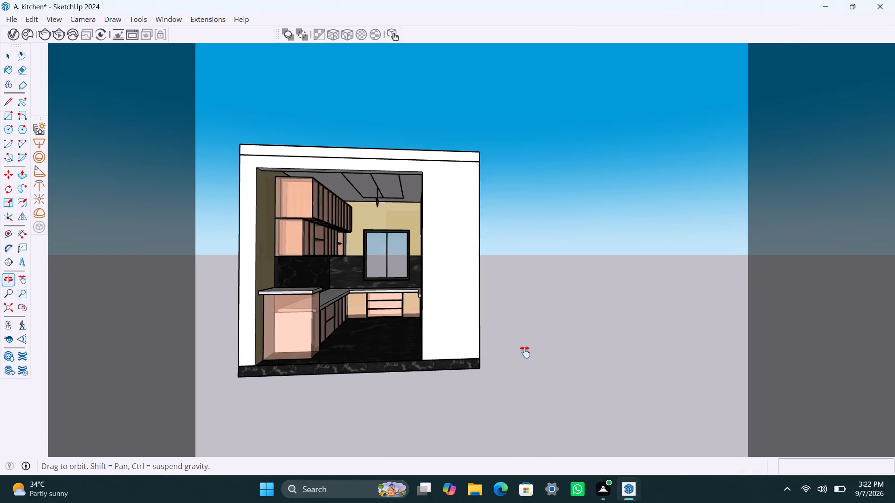
middle_click_drag(525, 352, 584, 365, "shift")
scroll(555, 351, "up", 2)
middle_click_drag(525, 368, 454, 351)
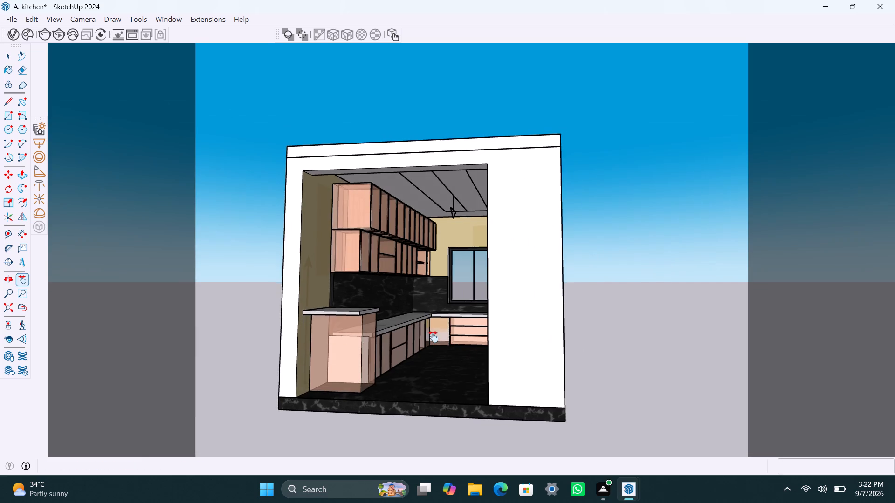
middle_click_drag(437, 335, 491, 347)
left_click(12, 327)
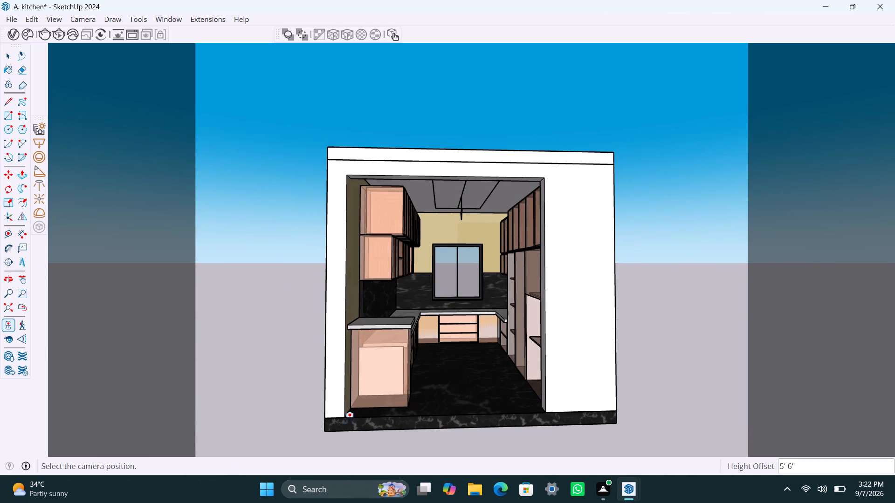
left_click(441, 441)
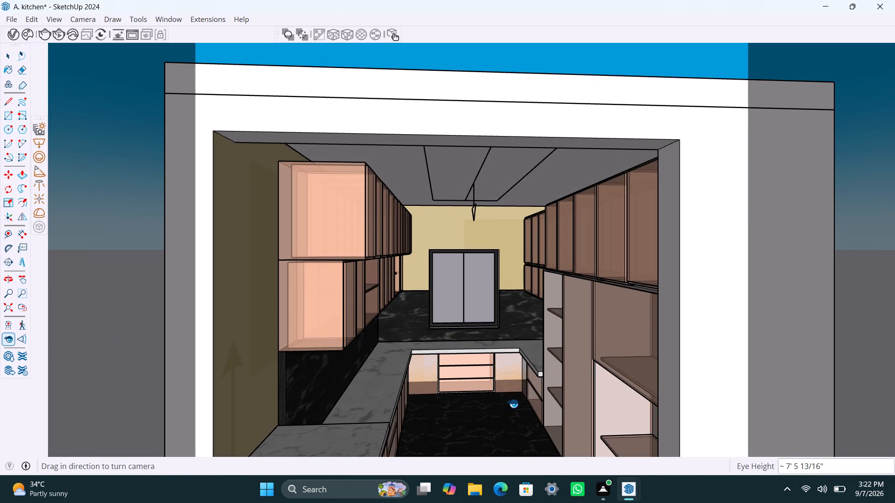
Refine the camera view down the kitchen at an eye height of about 4' 10", filling the safe frame with the cabinets, counters and window.
middle_click_drag(513, 402, 509, 348, "shift")
scroll(489, 341, "up", 1)
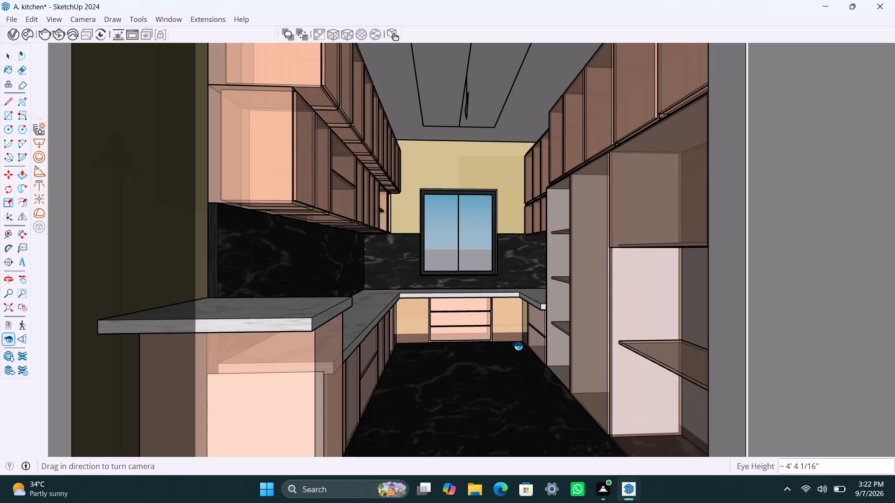
middle_click_drag(518, 346, 534, 351, "shift")
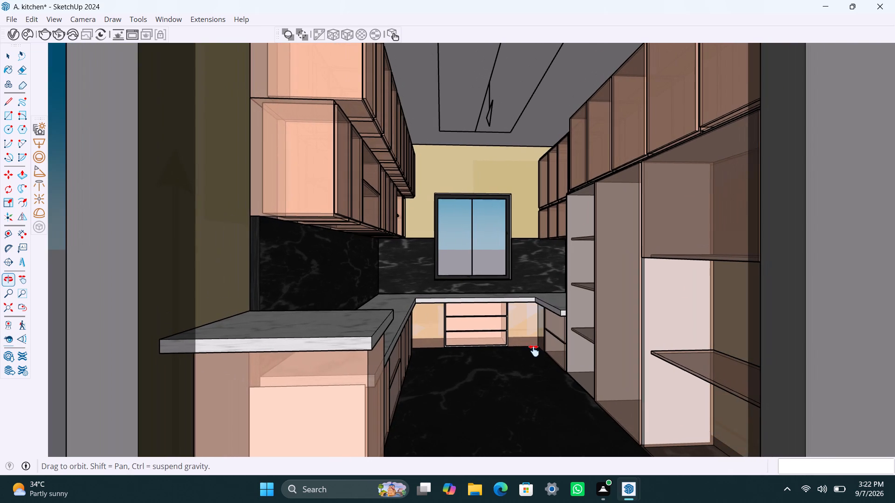
middle_click_drag(534, 351, 533, 351, "shift")
scroll(533, 351, "down", 1)
middle_click_drag(533, 351, 526, 357, "shift")
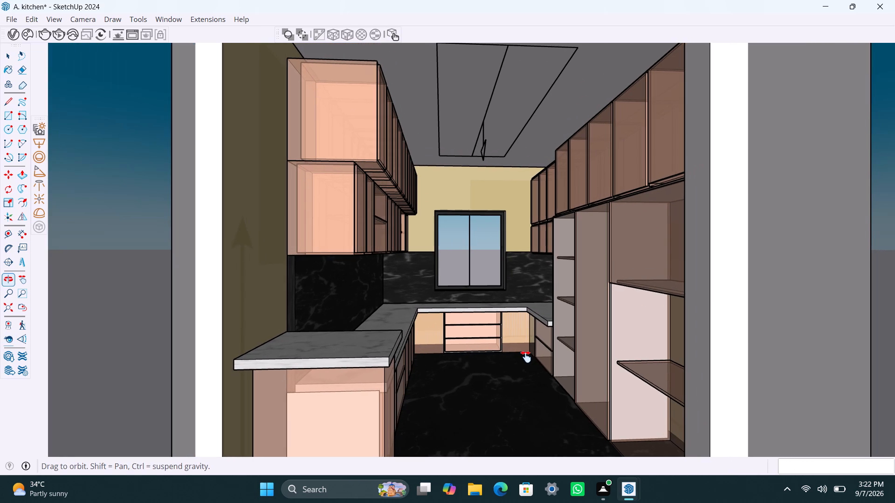
middle_click_drag(526, 357, 529, 357, "shift")
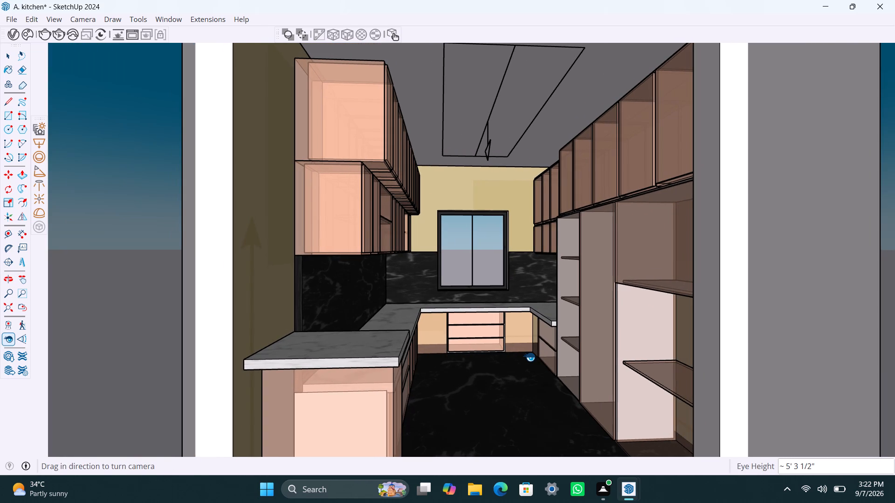
scroll(528, 355, "up", 1)
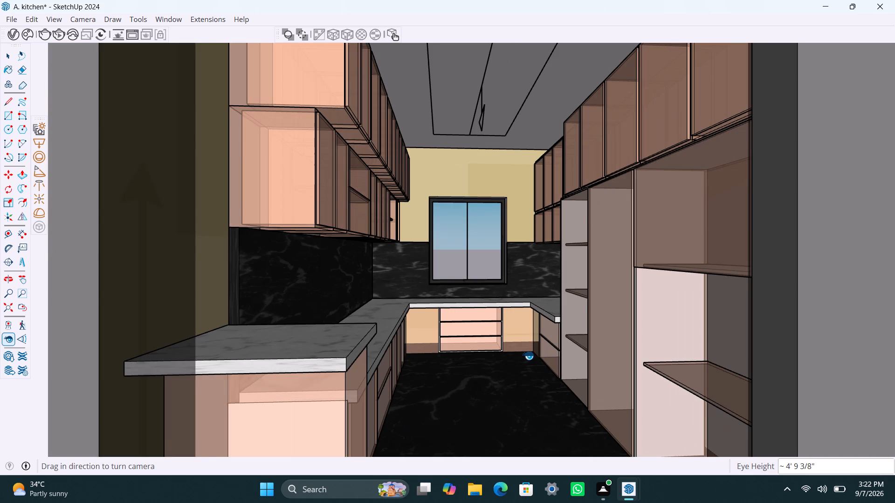
scroll(528, 355, "down", 1)
scroll(528, 355, "up", 1)
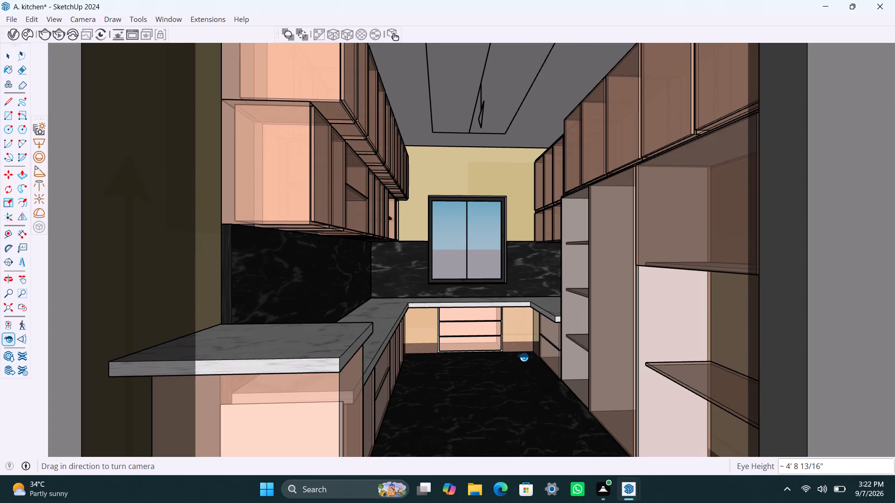
middle_click(523, 357, "shift")
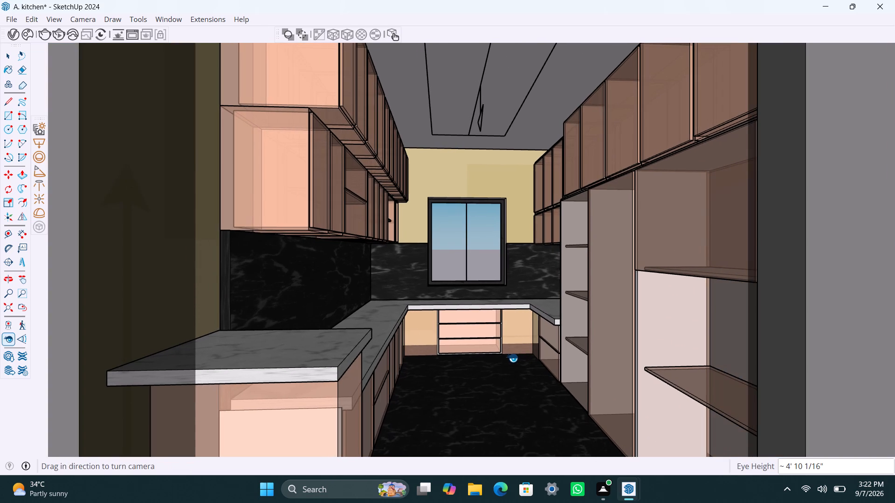
Start a non-interactive V-Ray render of the framed kitchen view.
left_click(47, 28)
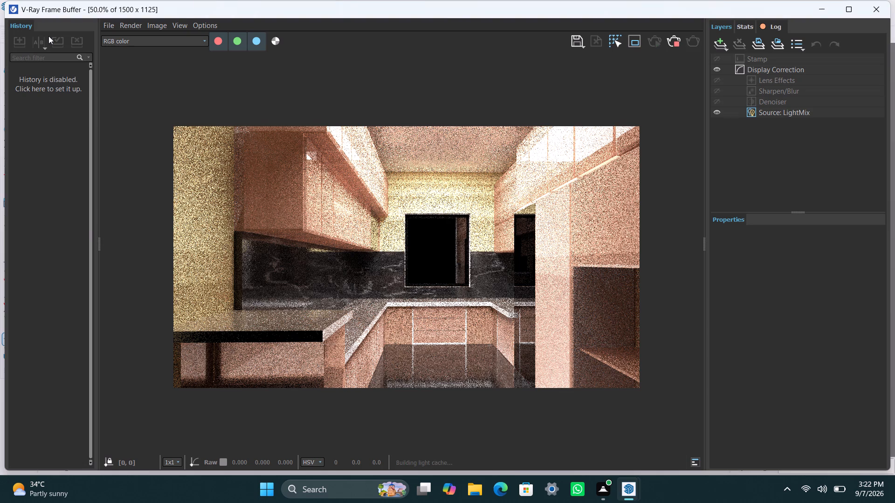
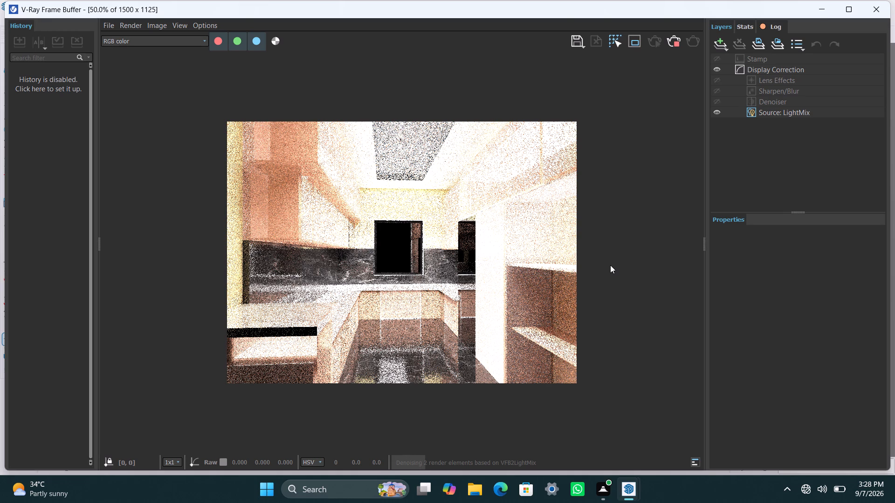
Stop the running render and close the frame buffer to return to the model.
left_click(675, 44)
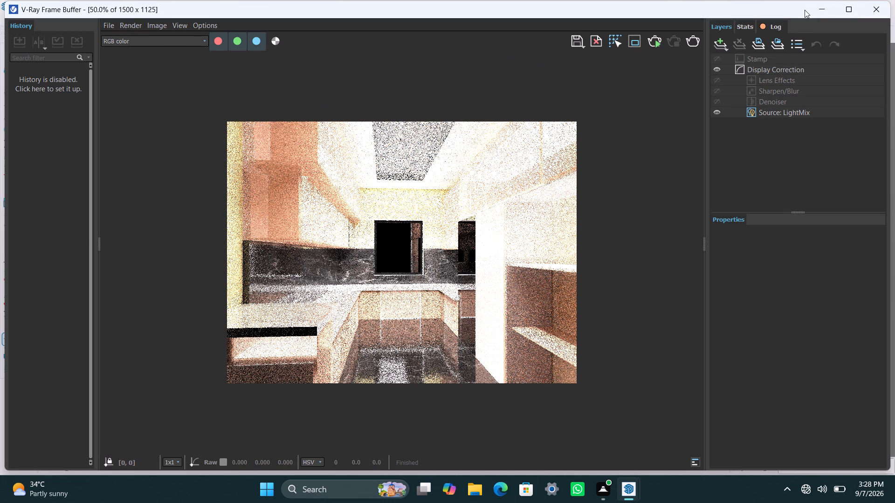
left_click(881, 17)
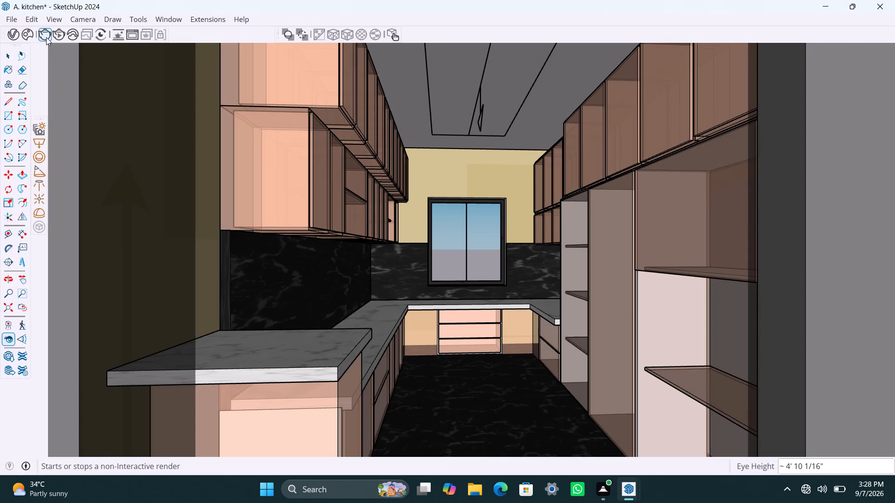
Set the Light Mix render element to group by Individual Lights in the V-Ray Asset Editor.
left_click(14, 39)
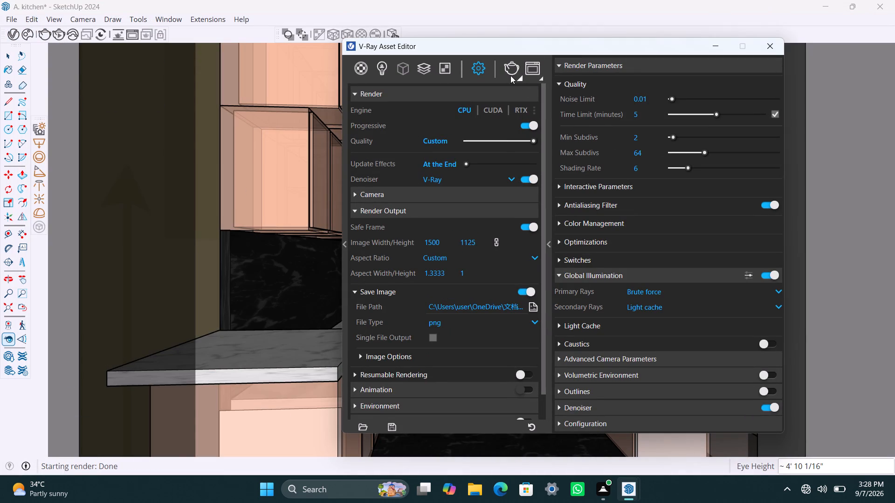
left_click(430, 68)
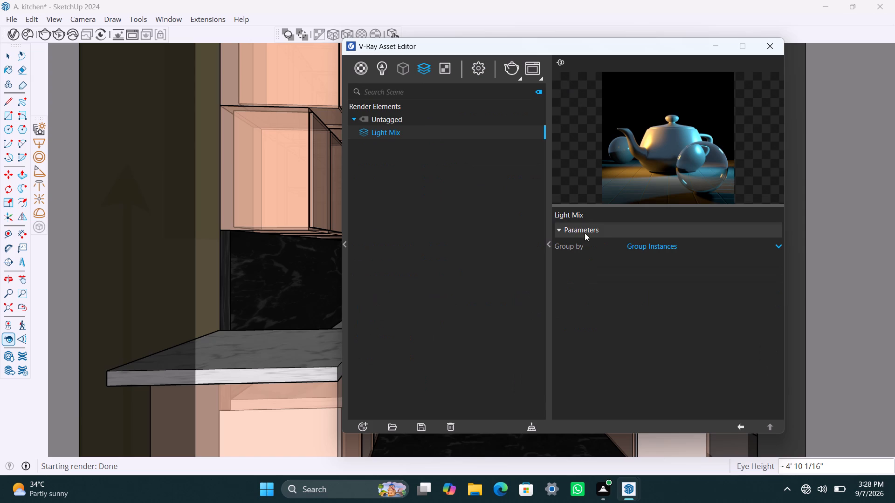
left_click(632, 246)
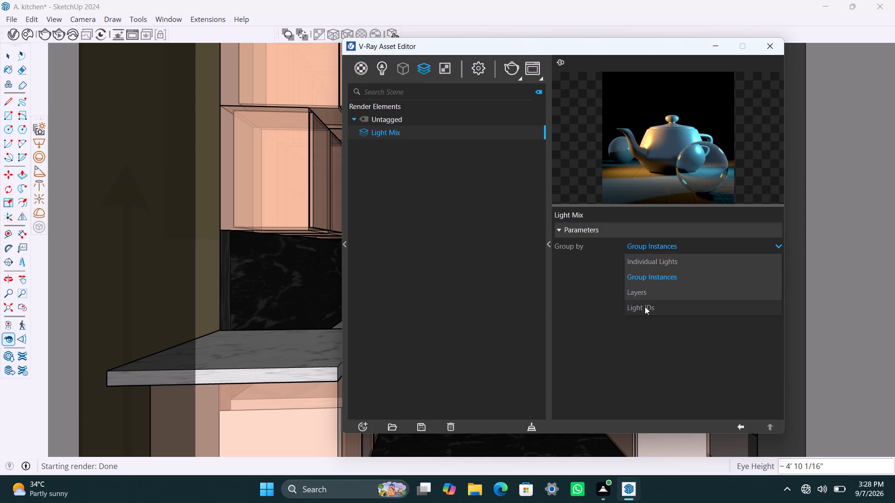
left_click(645, 306)
left_click(645, 245)
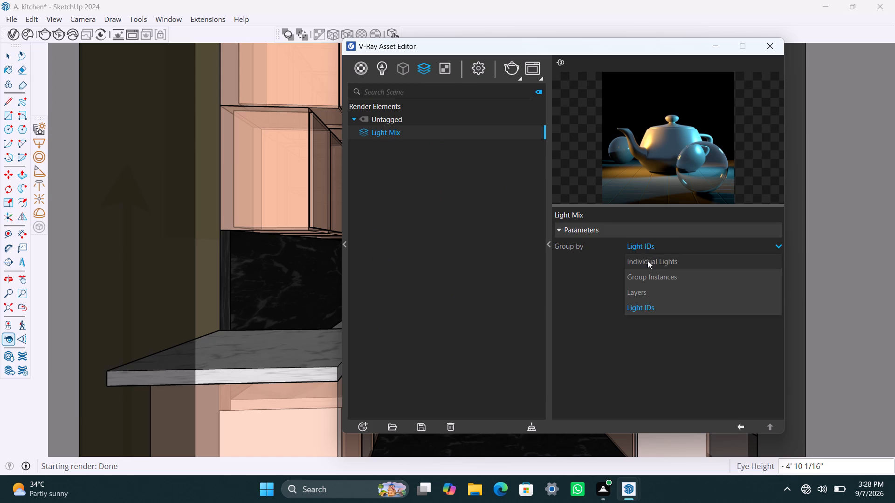
left_click(647, 260)
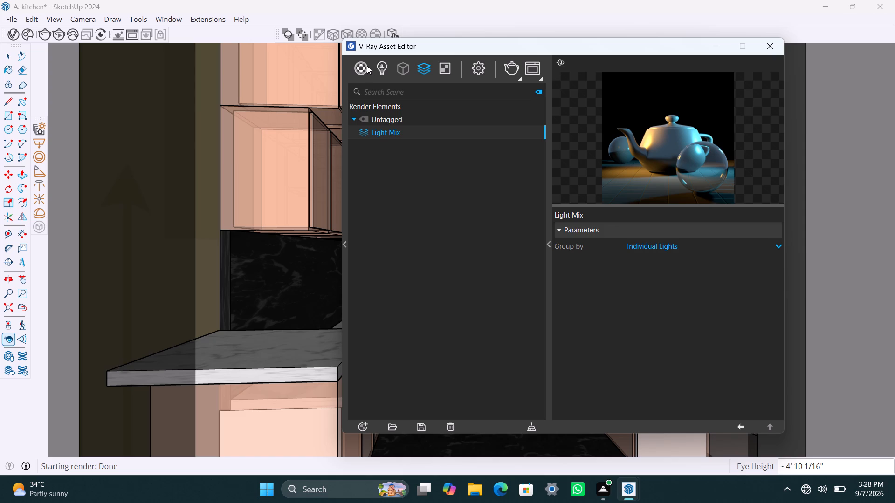
Start a new non-interactive V-Ray render of the kitchen view.
left_click(521, 77)
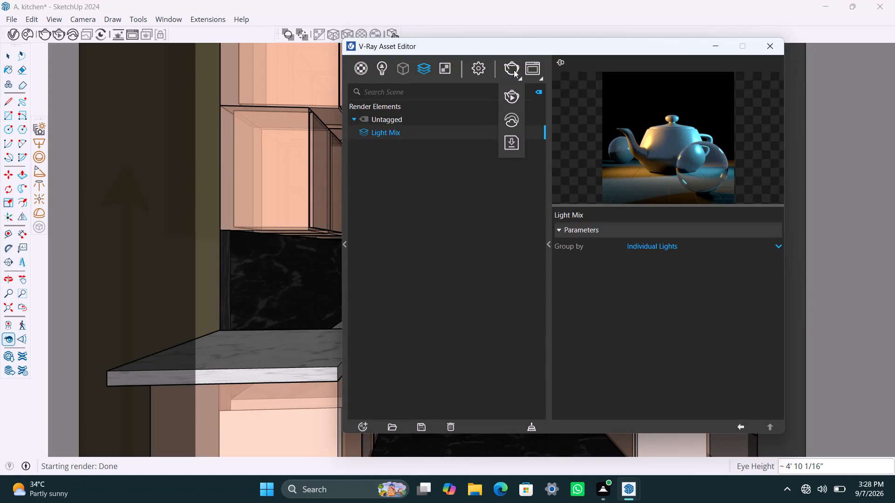
left_click(512, 68)
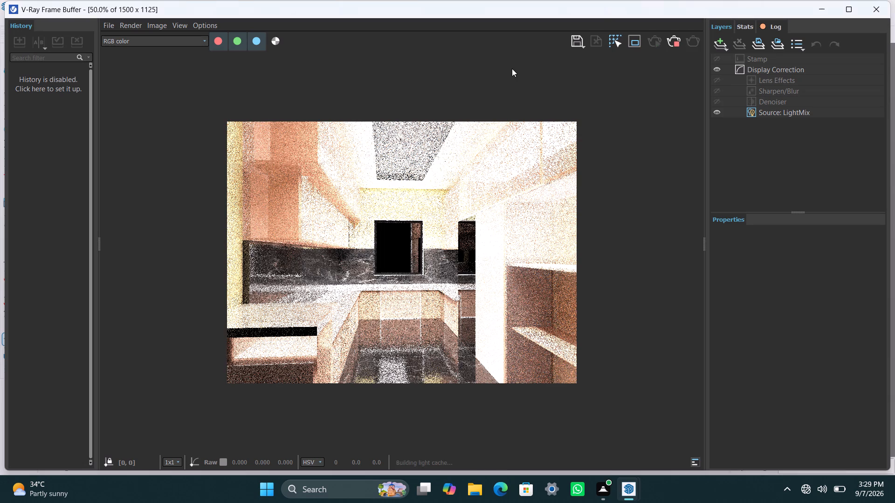
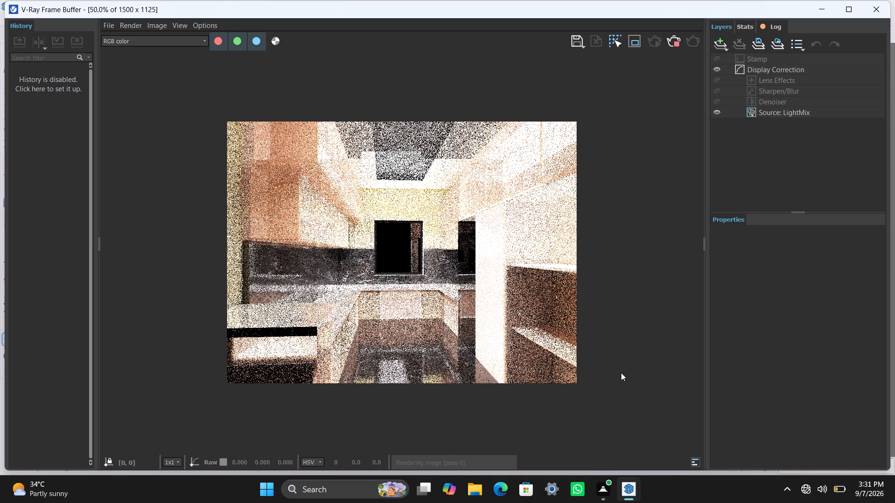
Stop the running render and turn off the time limit in the V-Ray render quality settings.
left_click(675, 41)
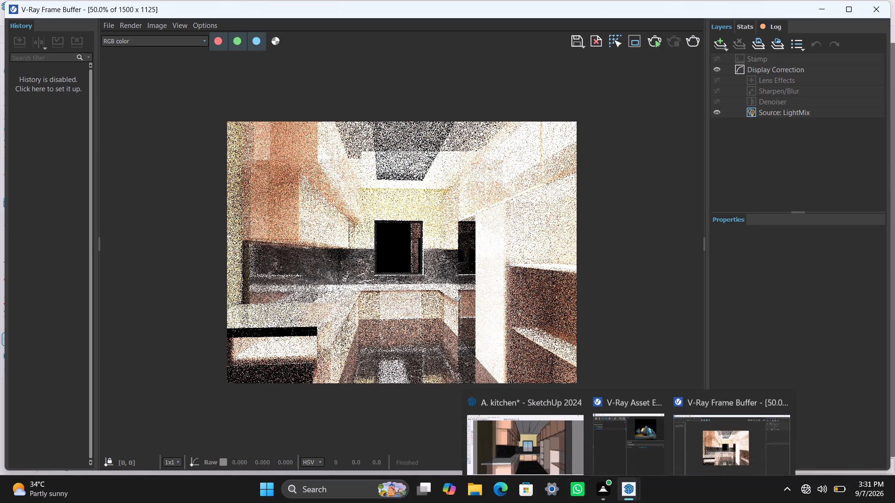
left_click(624, 417)
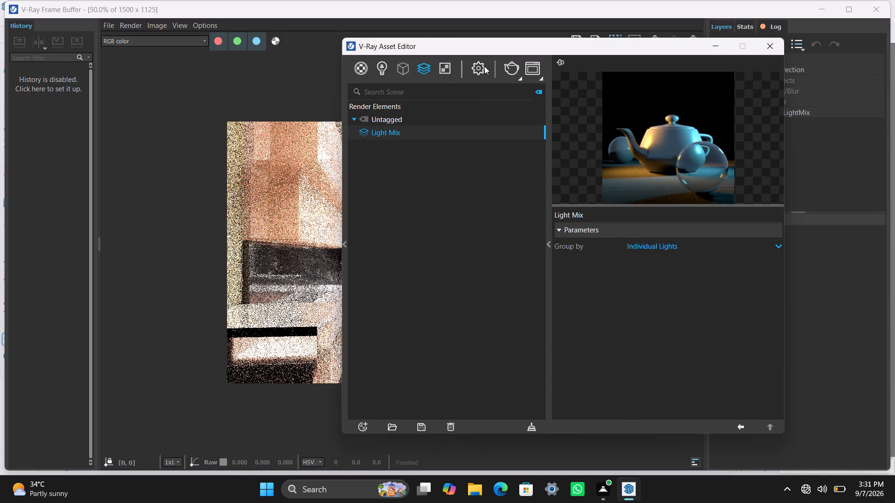
left_click(484, 66)
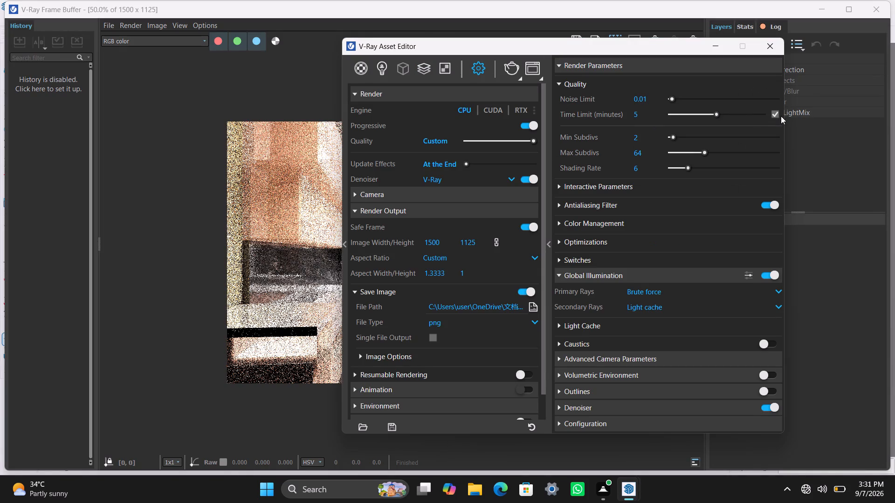
left_click(778, 113)
Start a new V-Ray render of the kitchen view without the time limit.
left_click(509, 68)
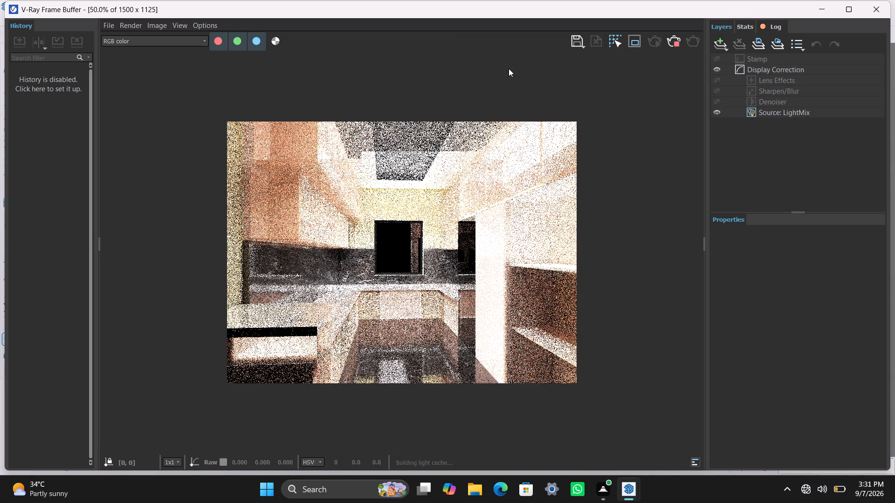
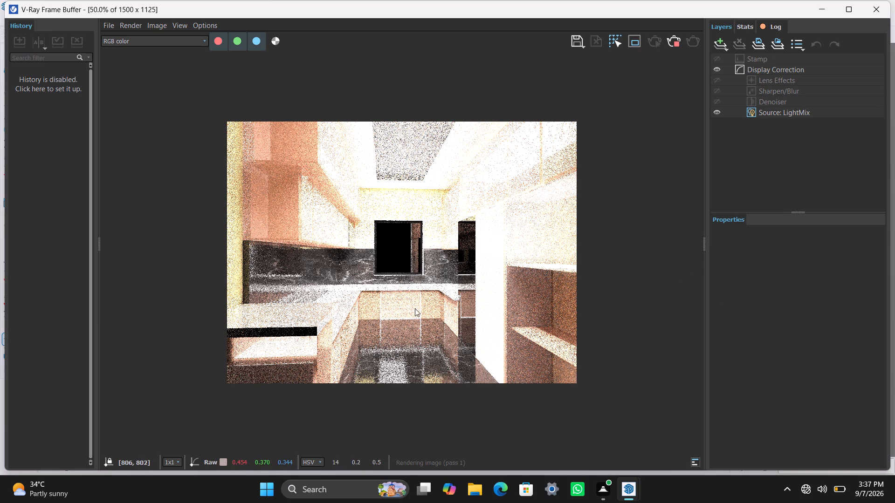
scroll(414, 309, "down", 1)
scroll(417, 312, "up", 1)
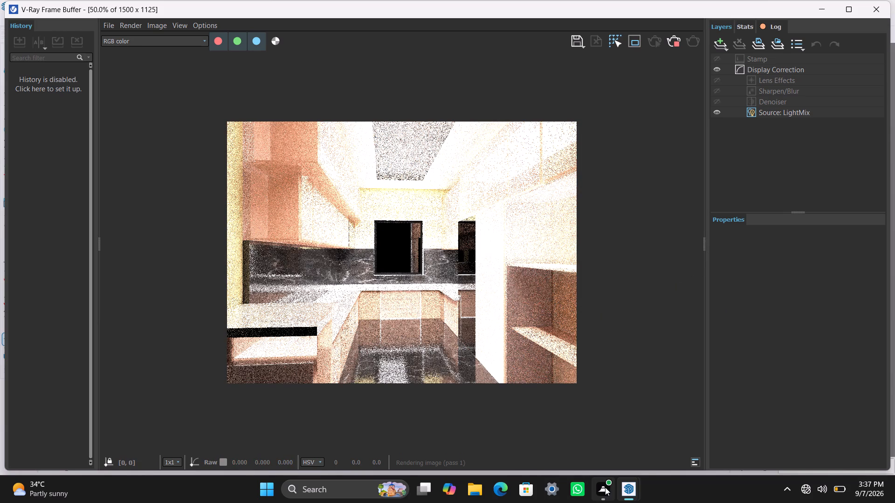
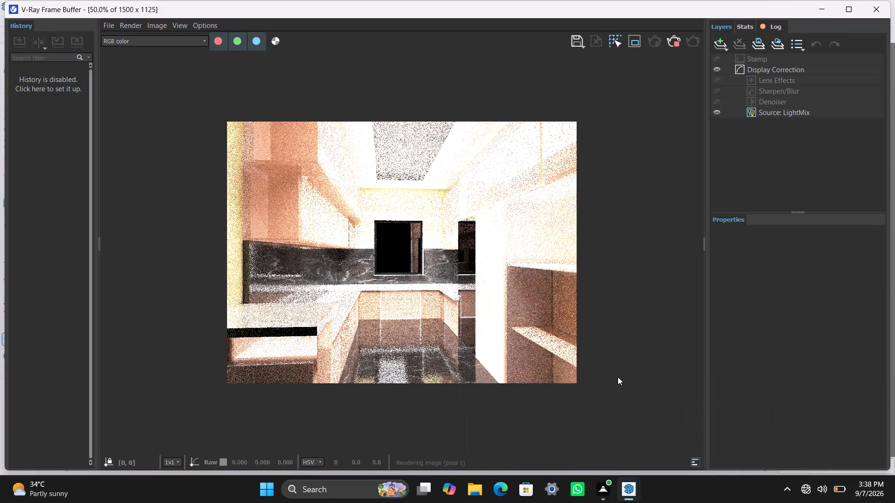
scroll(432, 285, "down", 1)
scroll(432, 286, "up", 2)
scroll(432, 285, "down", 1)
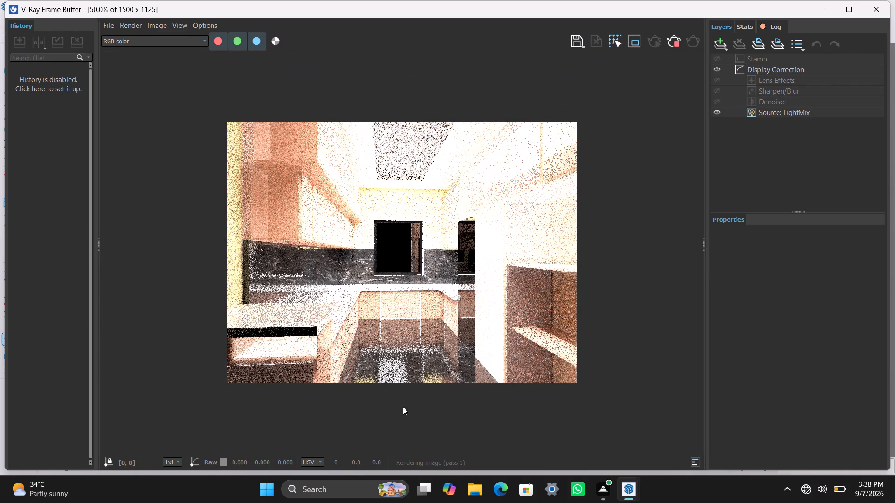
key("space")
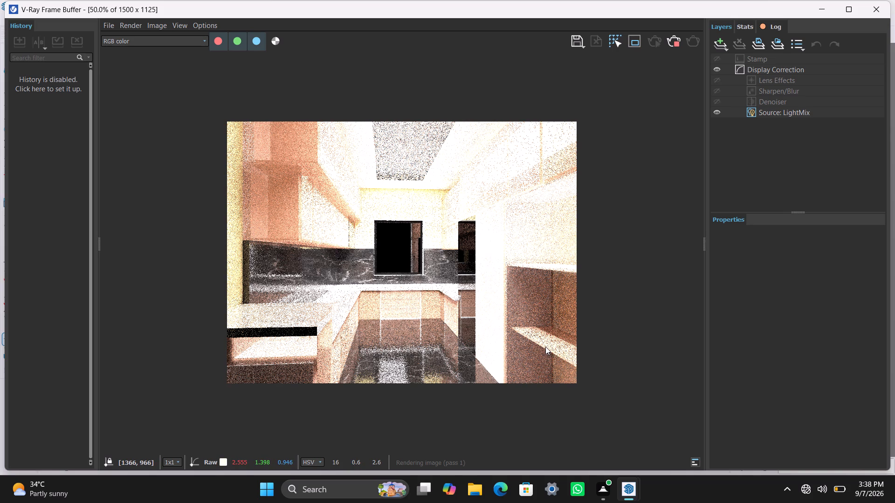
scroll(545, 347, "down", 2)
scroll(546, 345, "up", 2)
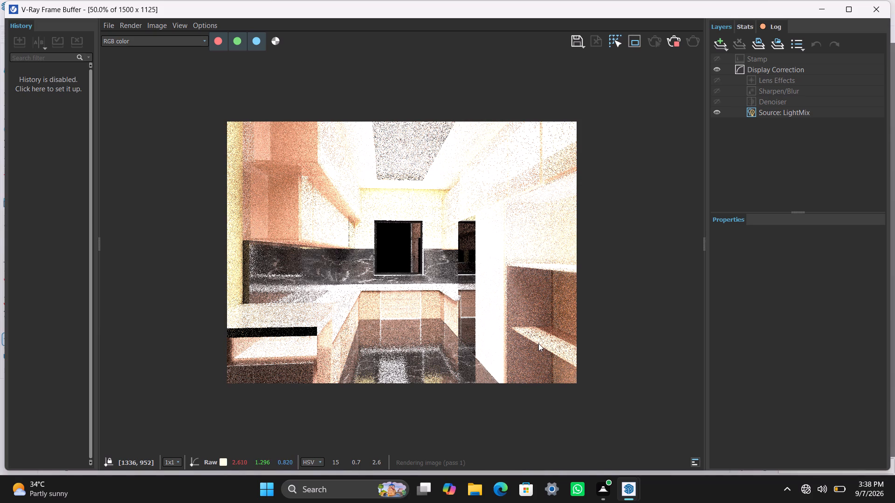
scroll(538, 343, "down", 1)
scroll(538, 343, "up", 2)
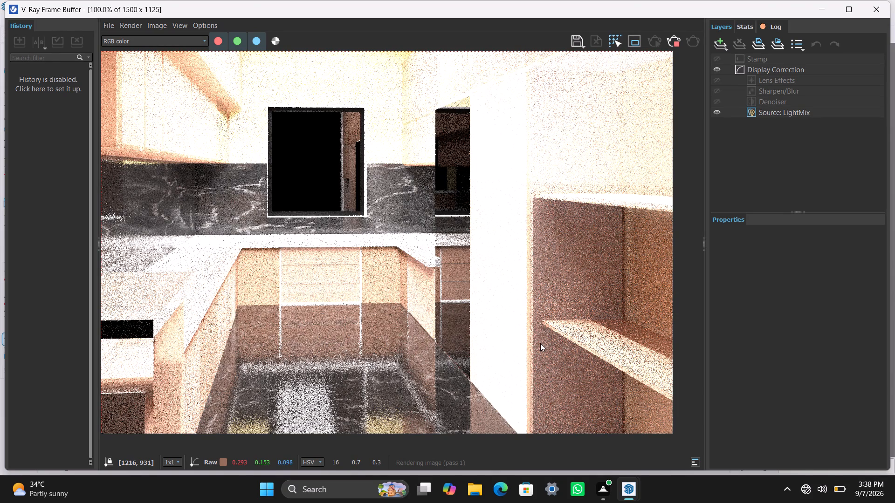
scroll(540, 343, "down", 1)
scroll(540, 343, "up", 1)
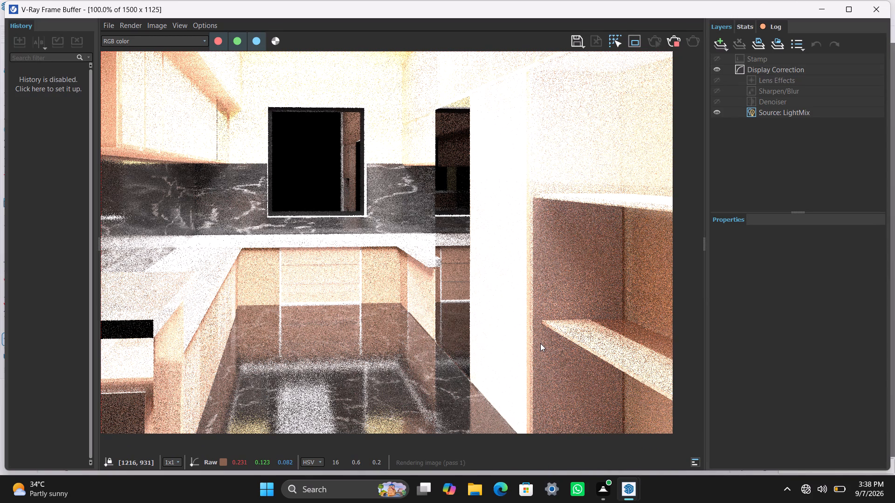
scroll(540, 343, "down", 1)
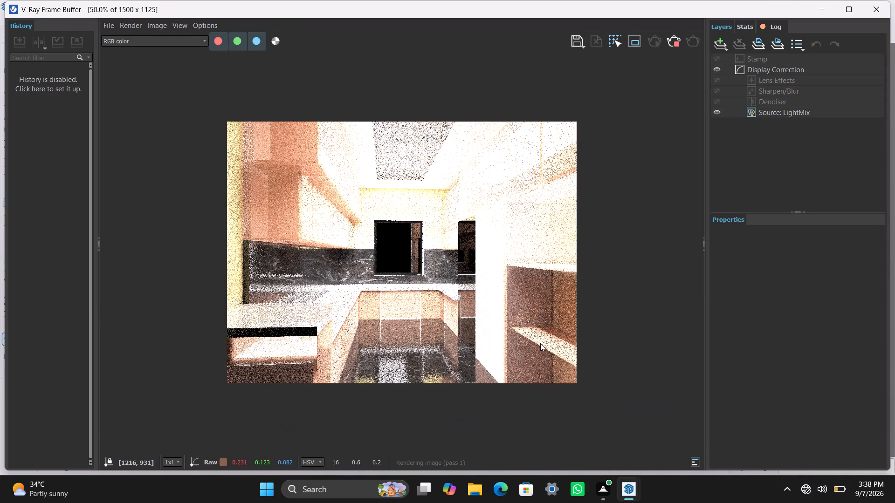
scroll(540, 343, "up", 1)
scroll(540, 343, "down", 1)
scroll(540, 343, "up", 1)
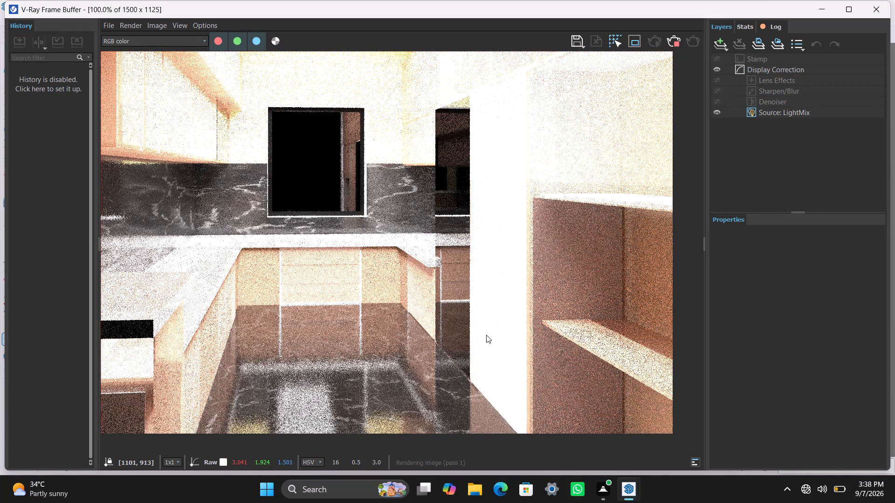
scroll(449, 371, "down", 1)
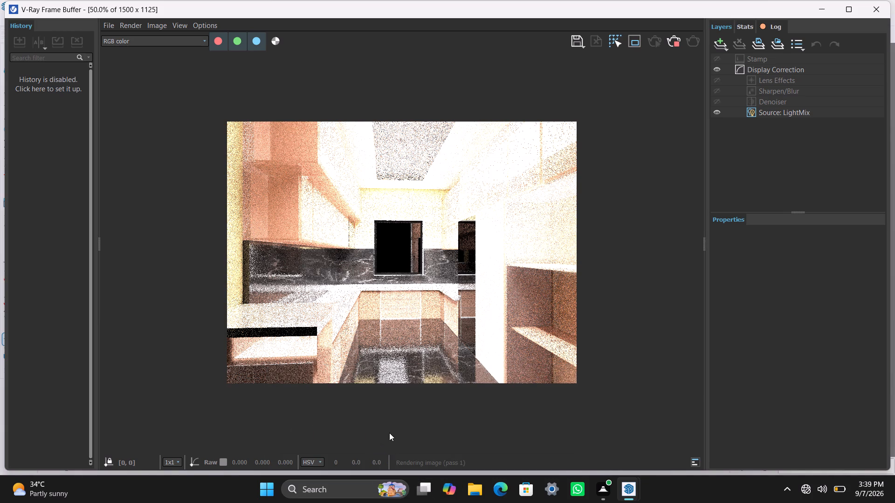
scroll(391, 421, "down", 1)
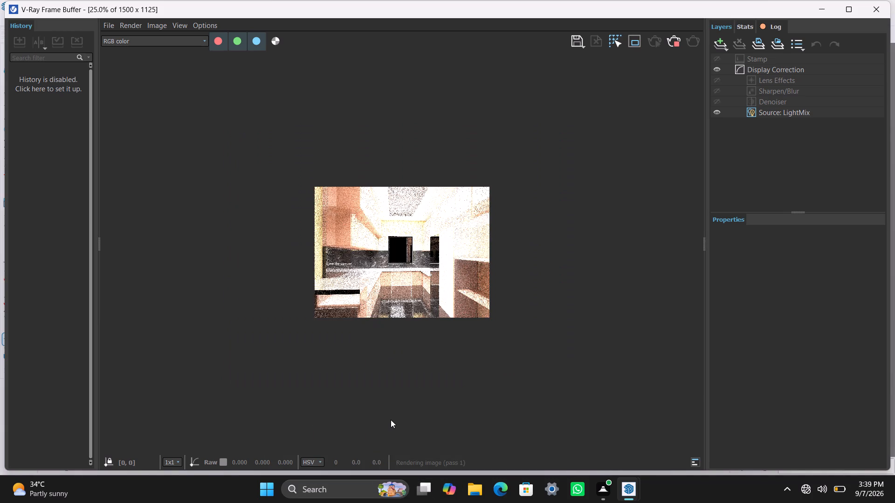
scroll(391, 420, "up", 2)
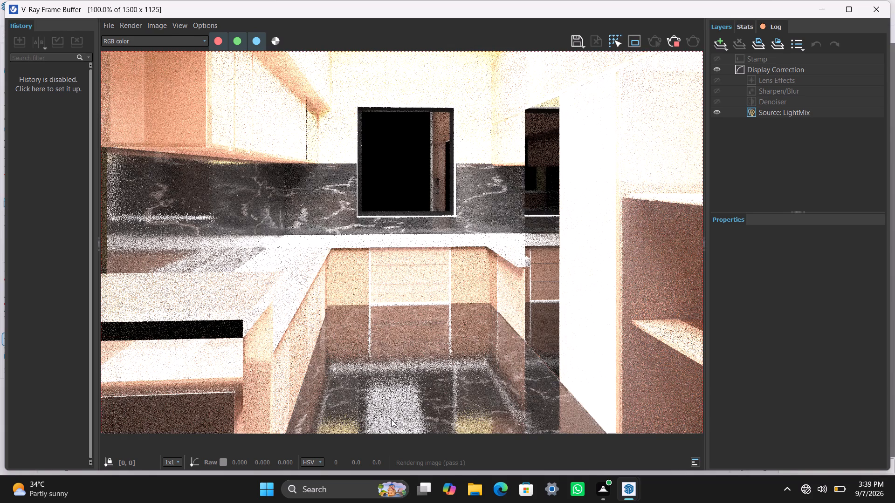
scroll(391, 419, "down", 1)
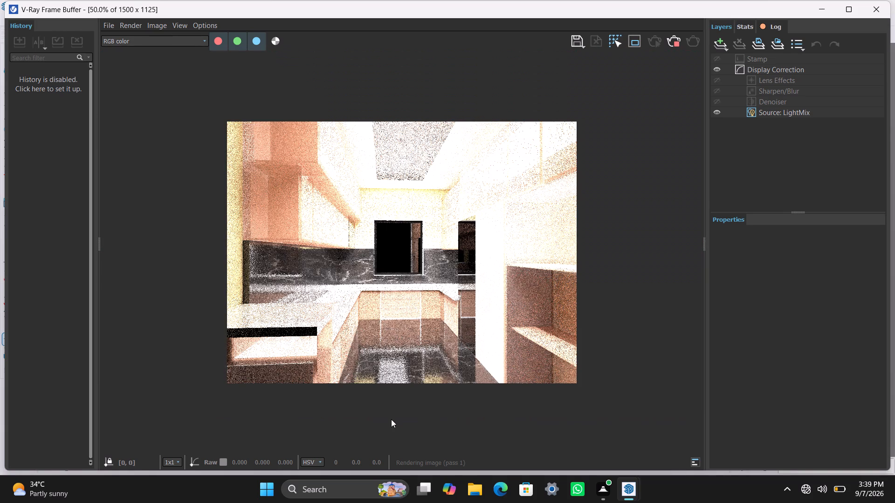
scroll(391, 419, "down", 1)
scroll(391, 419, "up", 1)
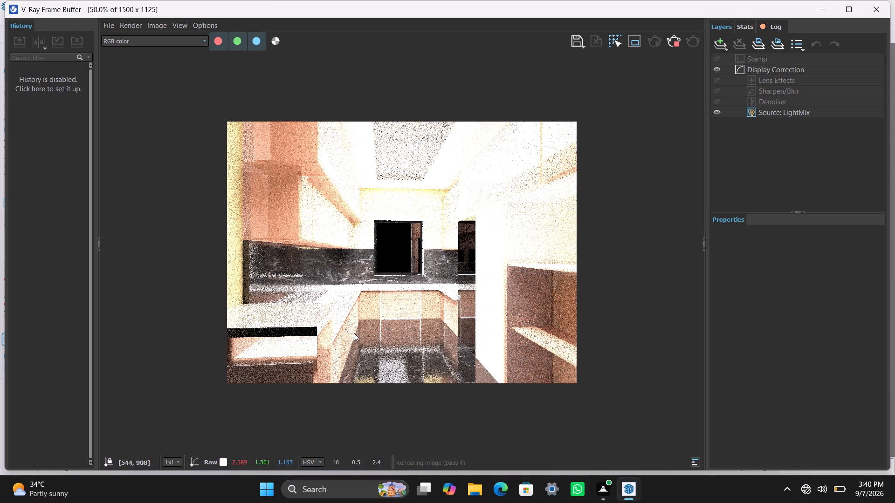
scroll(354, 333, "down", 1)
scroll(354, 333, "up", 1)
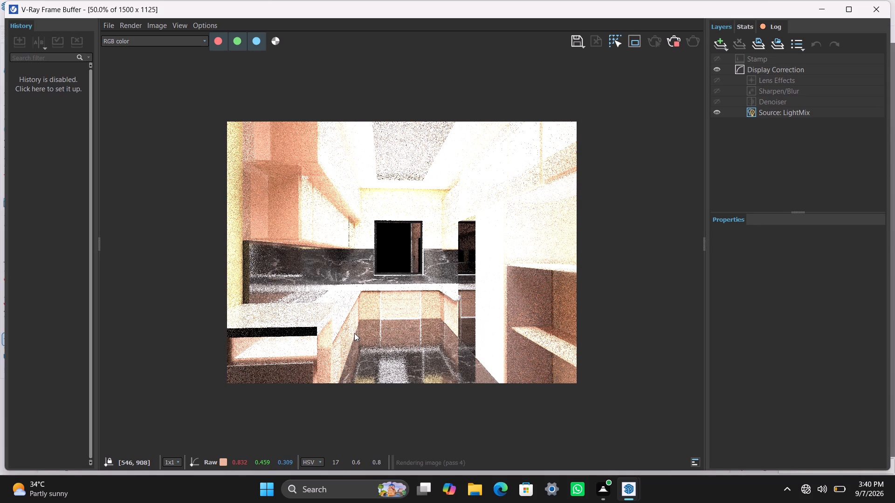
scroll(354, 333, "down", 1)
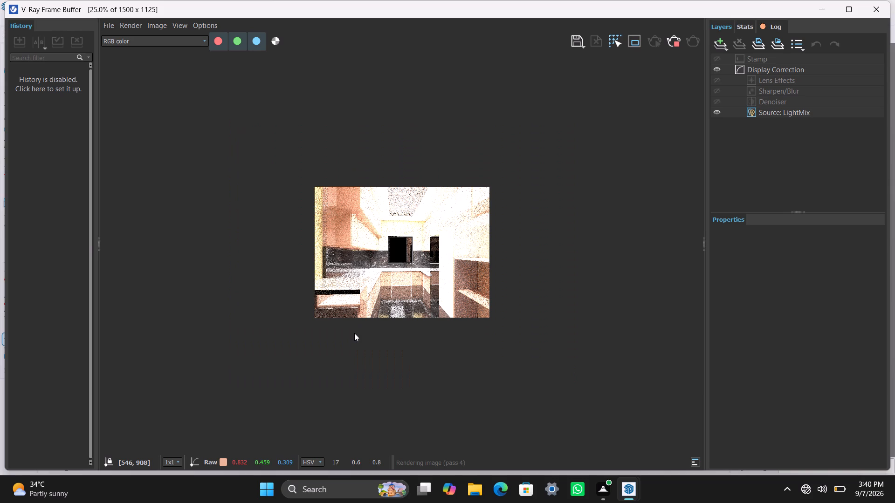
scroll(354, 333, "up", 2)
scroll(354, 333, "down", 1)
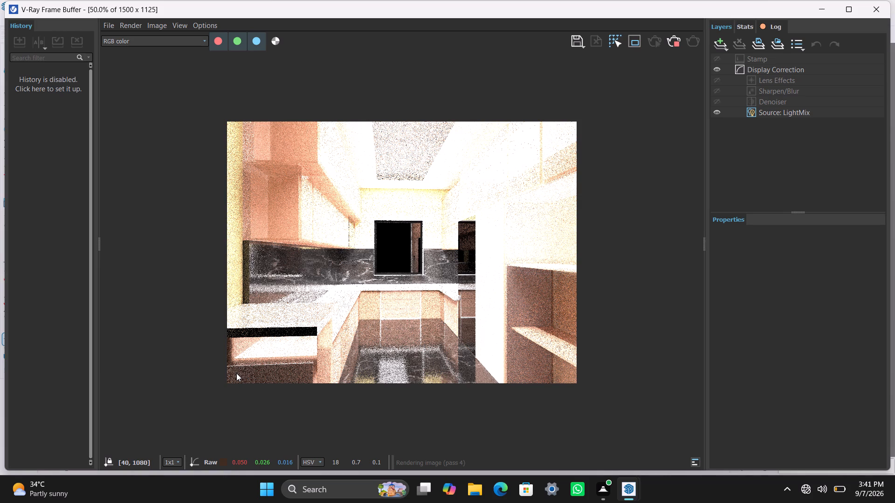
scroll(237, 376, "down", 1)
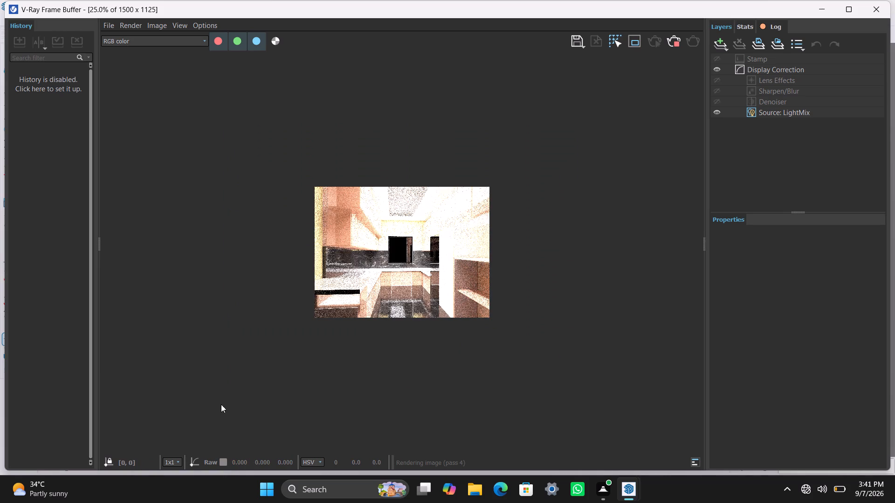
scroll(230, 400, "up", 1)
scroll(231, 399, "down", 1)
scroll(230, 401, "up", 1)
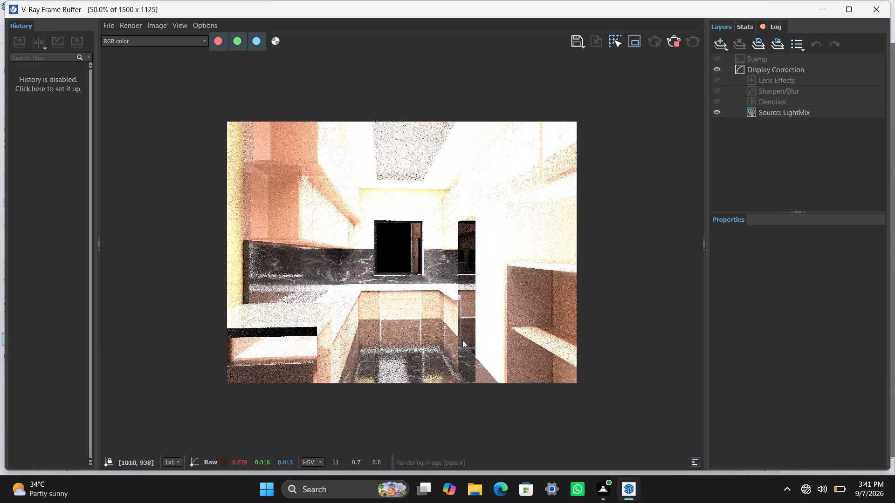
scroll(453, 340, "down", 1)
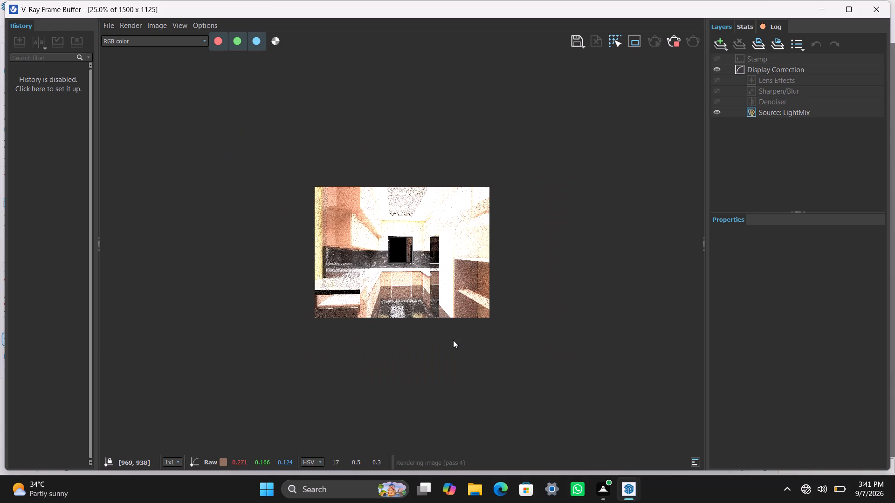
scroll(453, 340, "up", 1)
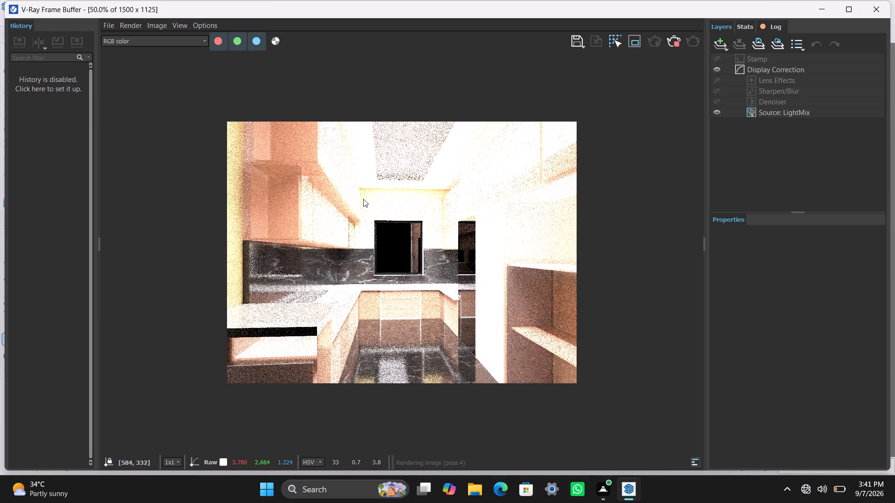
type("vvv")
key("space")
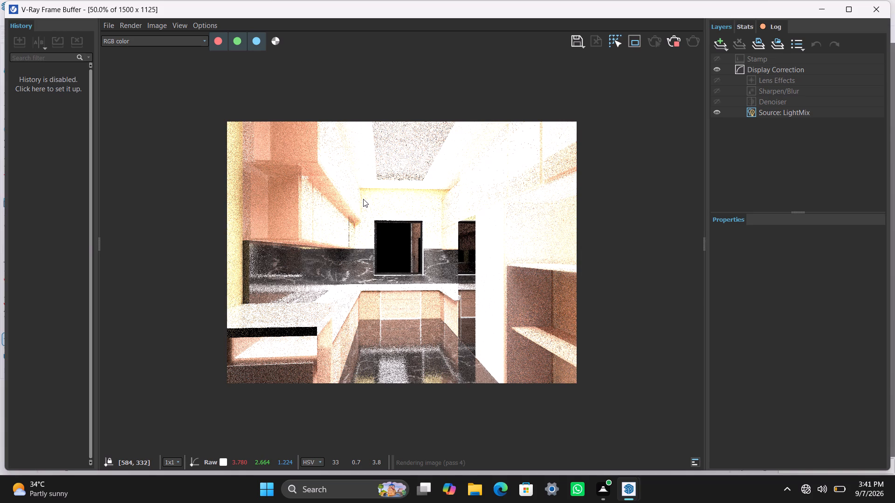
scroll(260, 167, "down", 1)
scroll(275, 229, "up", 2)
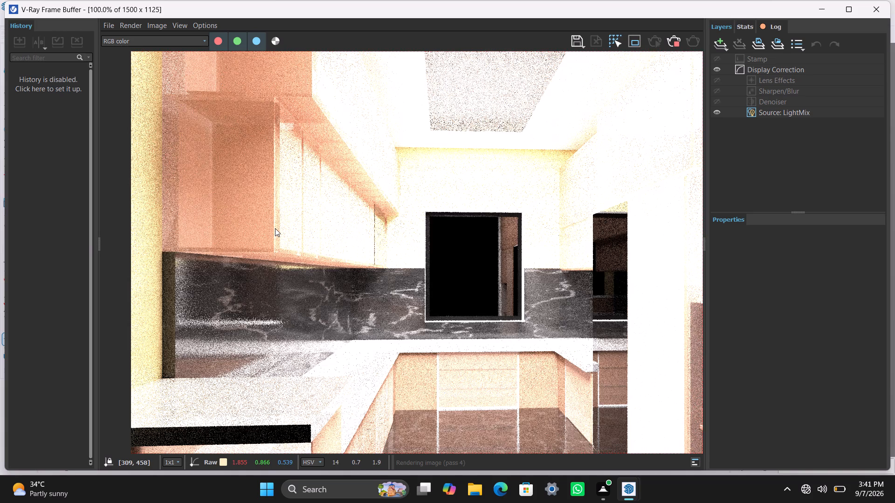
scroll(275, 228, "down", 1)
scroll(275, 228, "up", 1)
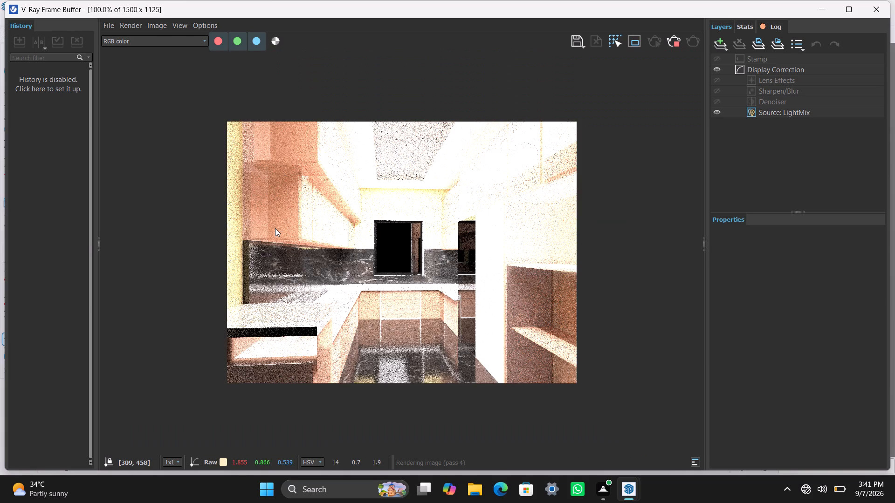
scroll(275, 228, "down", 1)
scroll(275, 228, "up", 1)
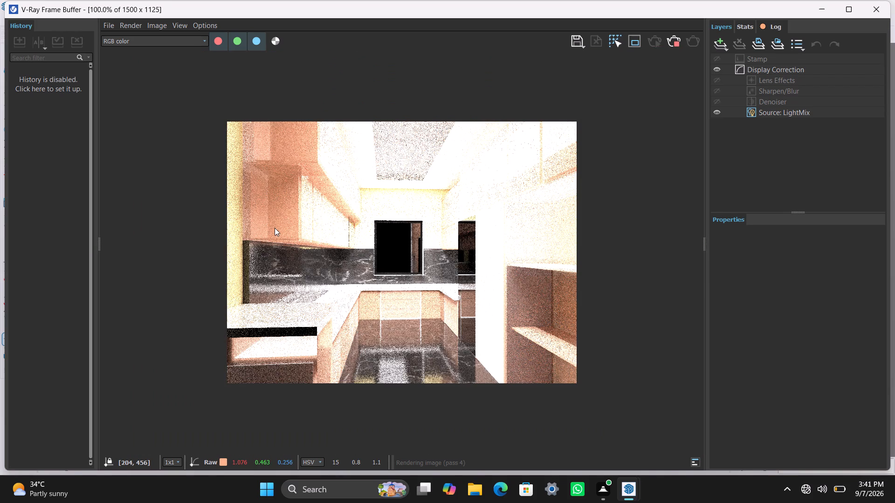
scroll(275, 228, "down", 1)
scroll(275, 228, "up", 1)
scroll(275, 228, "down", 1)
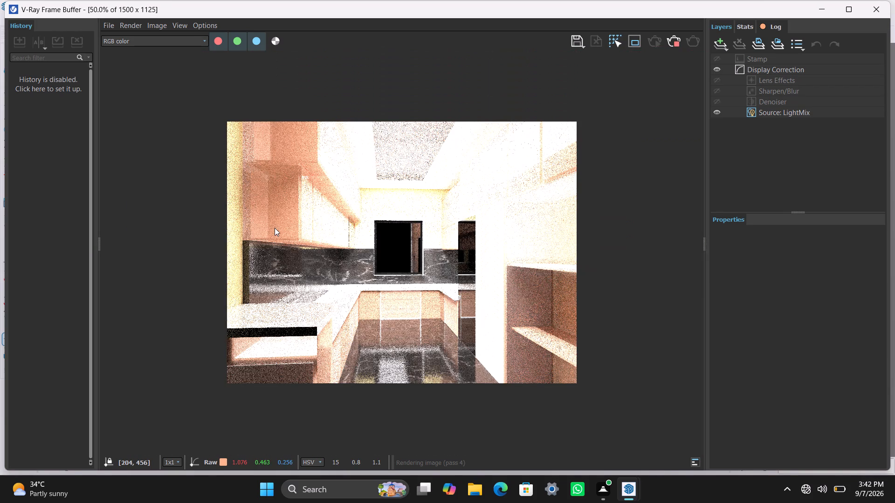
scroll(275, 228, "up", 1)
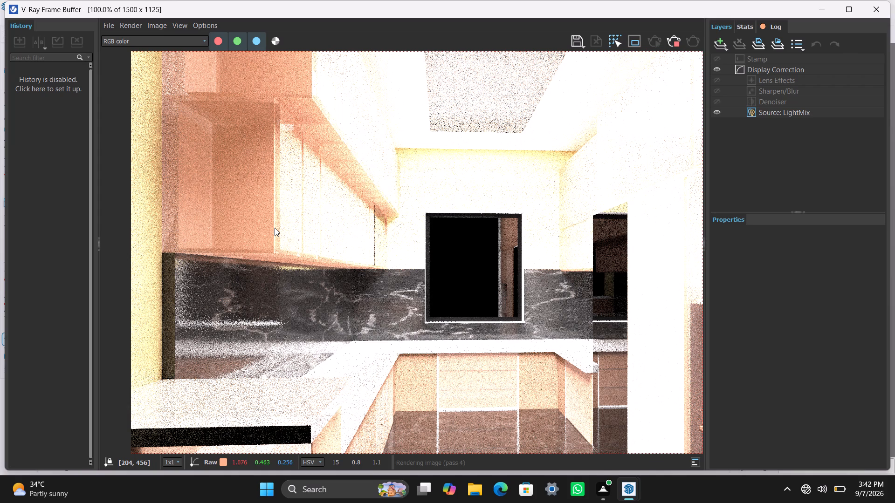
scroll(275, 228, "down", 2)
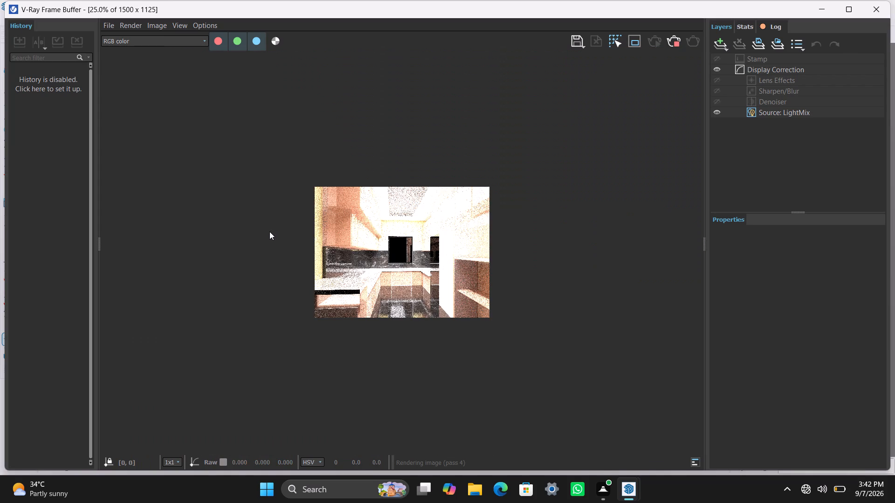
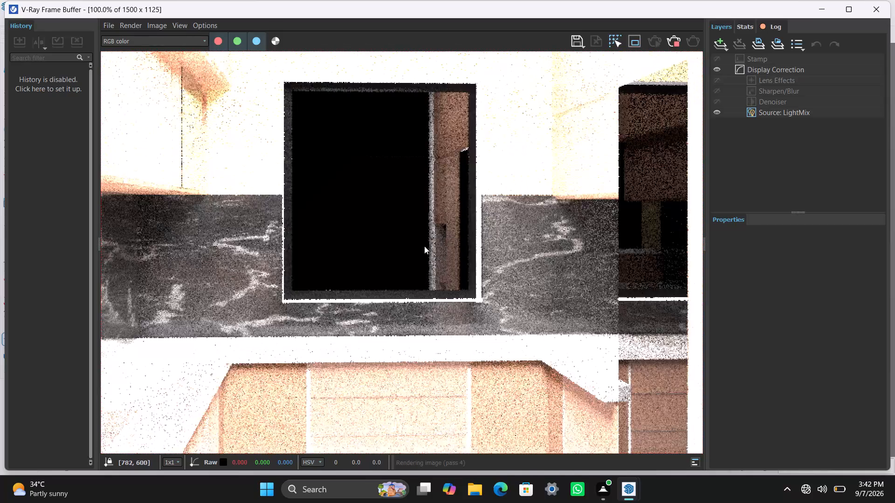
Examine the in-progress kitchen render, both close up and in full, checking the window, marble backsplash, cabinets, shelving and floor.
scroll(424, 256, "down", 1)
scroll(424, 256, "up", 1)
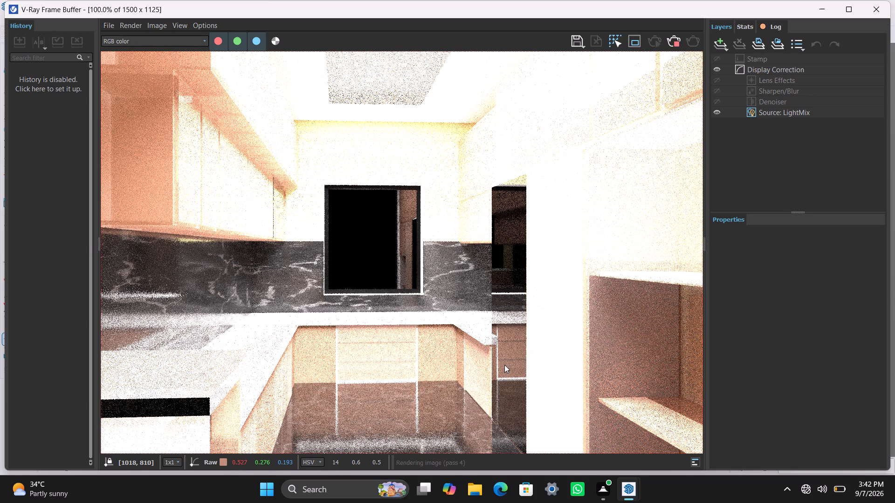
scroll(504, 367, "down", 1)
scroll(504, 367, "up", 1)
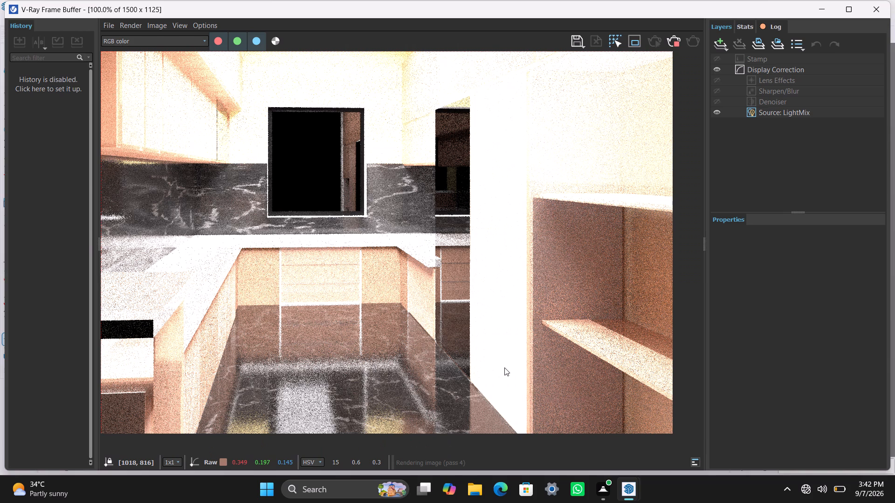
scroll(504, 367, "down", 1)
scroll(496, 375, "up", 1)
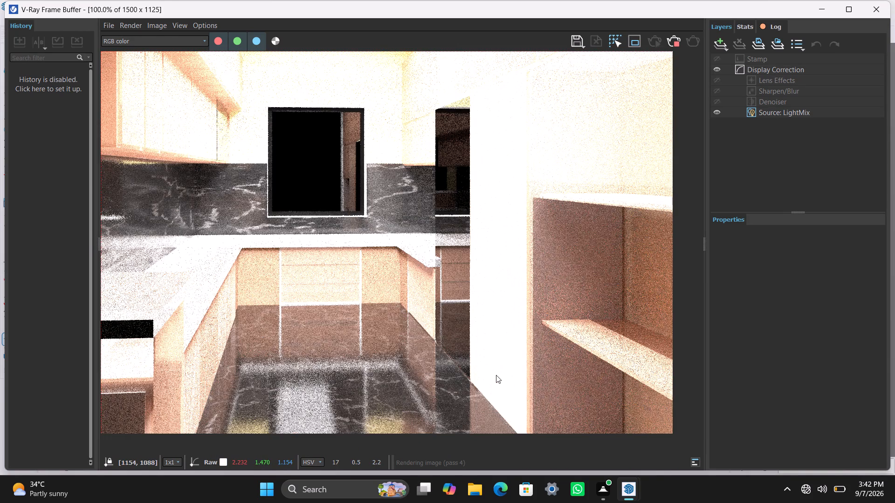
scroll(496, 377, "down", 1)
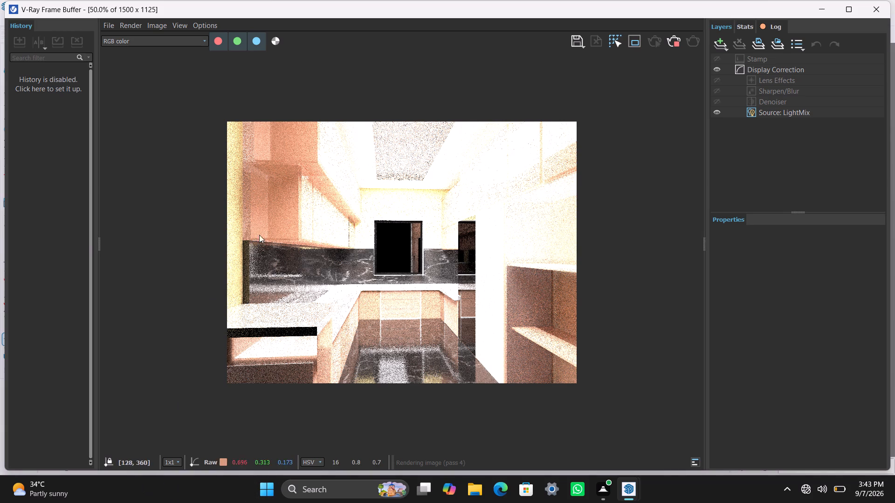
key("space")
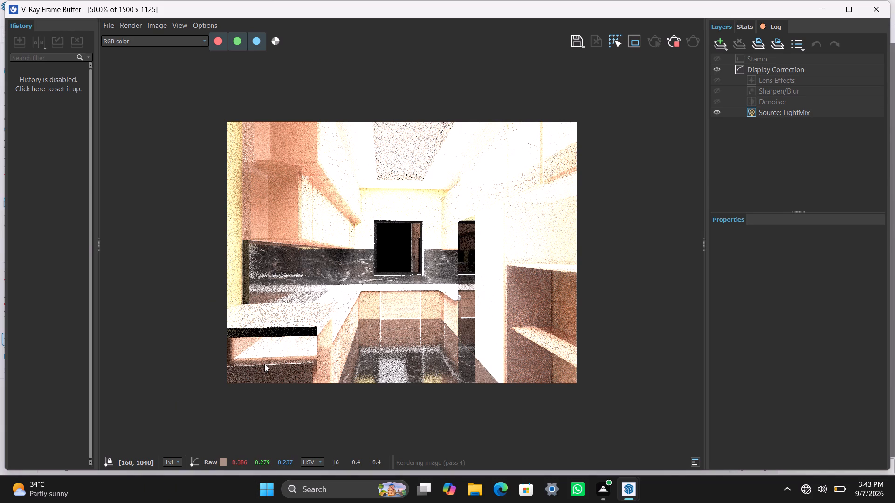
key("space")
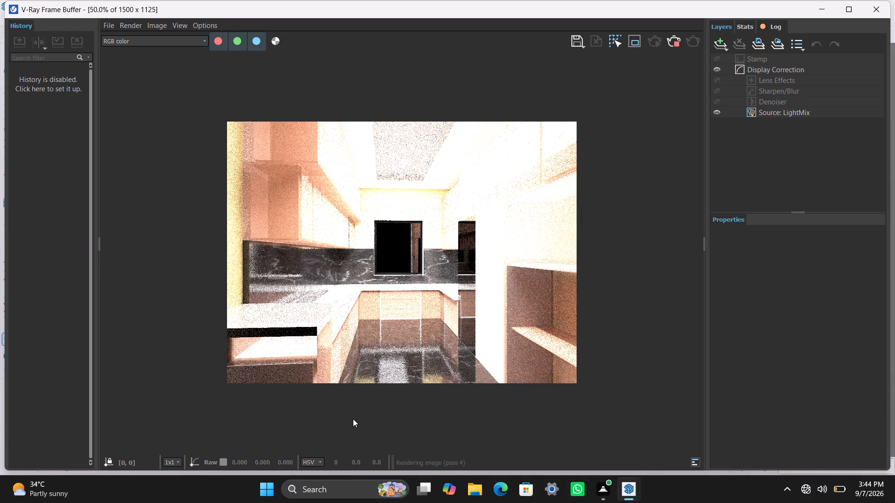
scroll(353, 419, "up", 1)
scroll(353, 419, "down", 1)
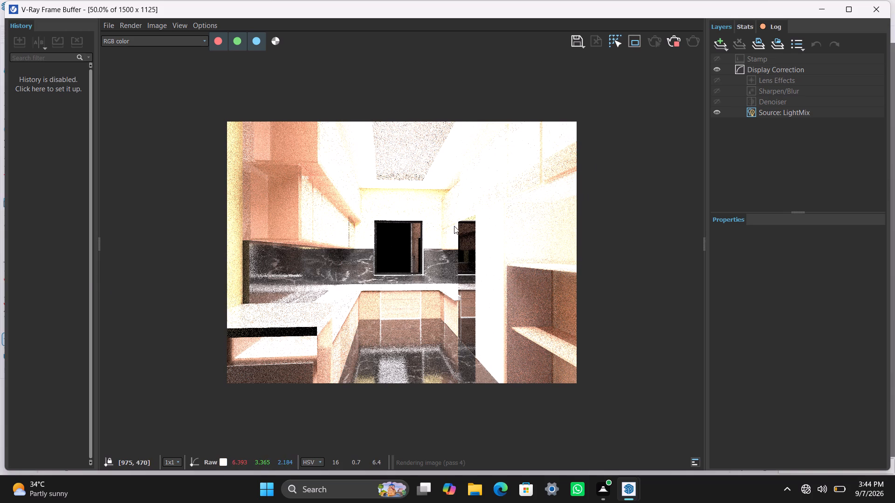
scroll(452, 267, "down", 1)
scroll(448, 272, "up", 1)
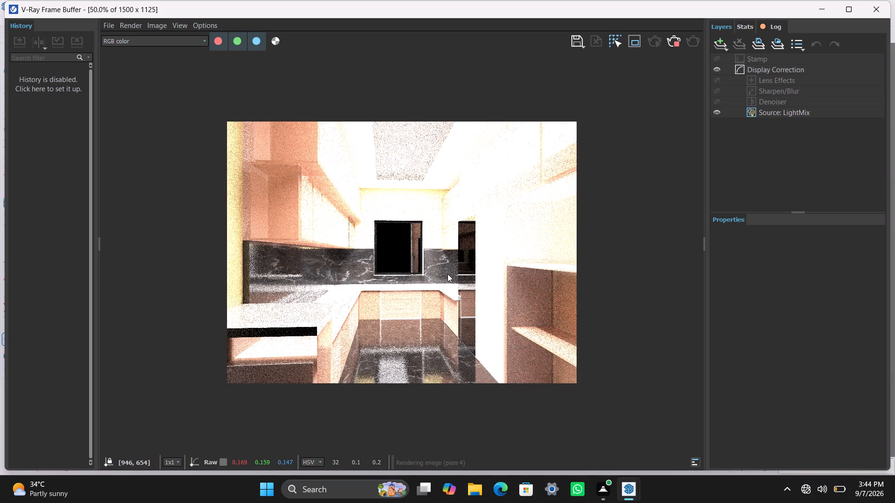
scroll(447, 274, "up", 1)
scroll(447, 274, "down", 1)
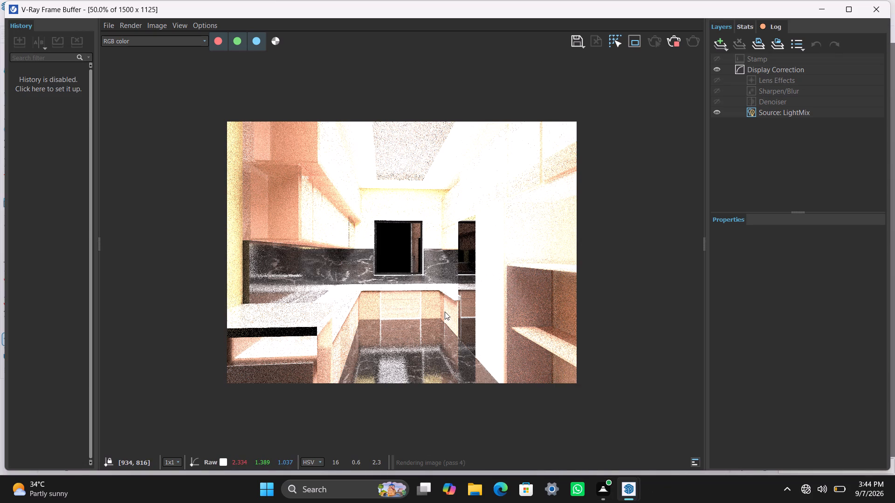
scroll(443, 311, "up", 1)
scroll(443, 311, "down", 1)
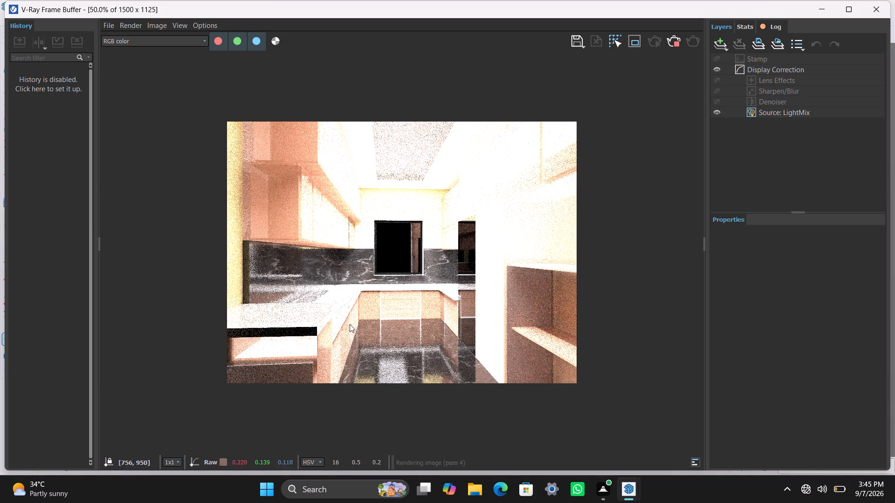
scroll(347, 315, "down", 1)
scroll(359, 377, "up", 1)
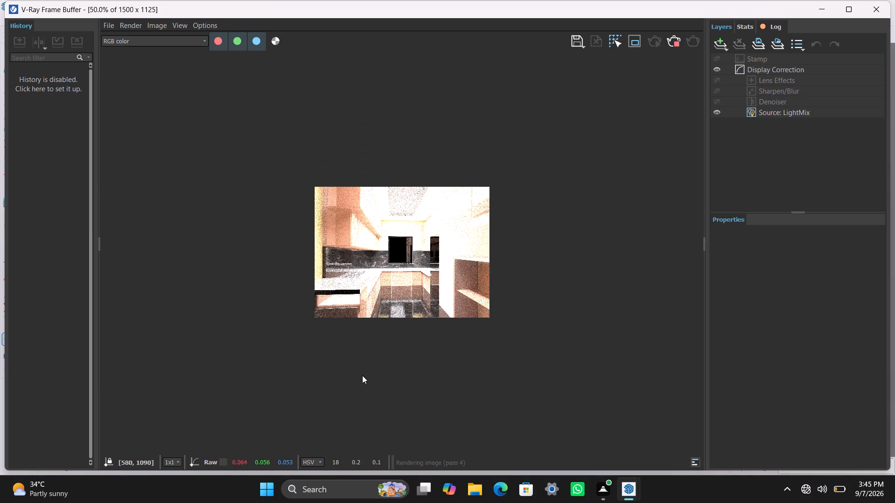
scroll(478, 272, "up", 1)
scroll(464, 273, "down", 1)
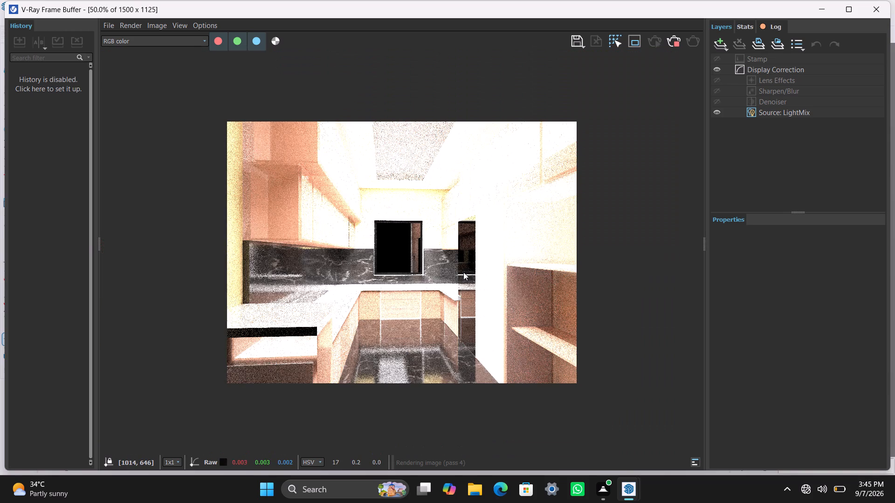
scroll(462, 266, "up", 1)
scroll(461, 266, "down", 1)
scroll(461, 265, "up", 1)
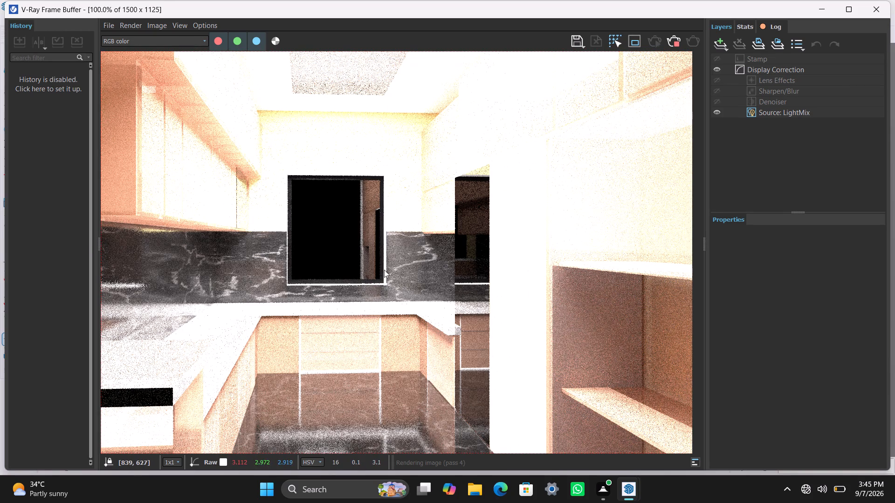